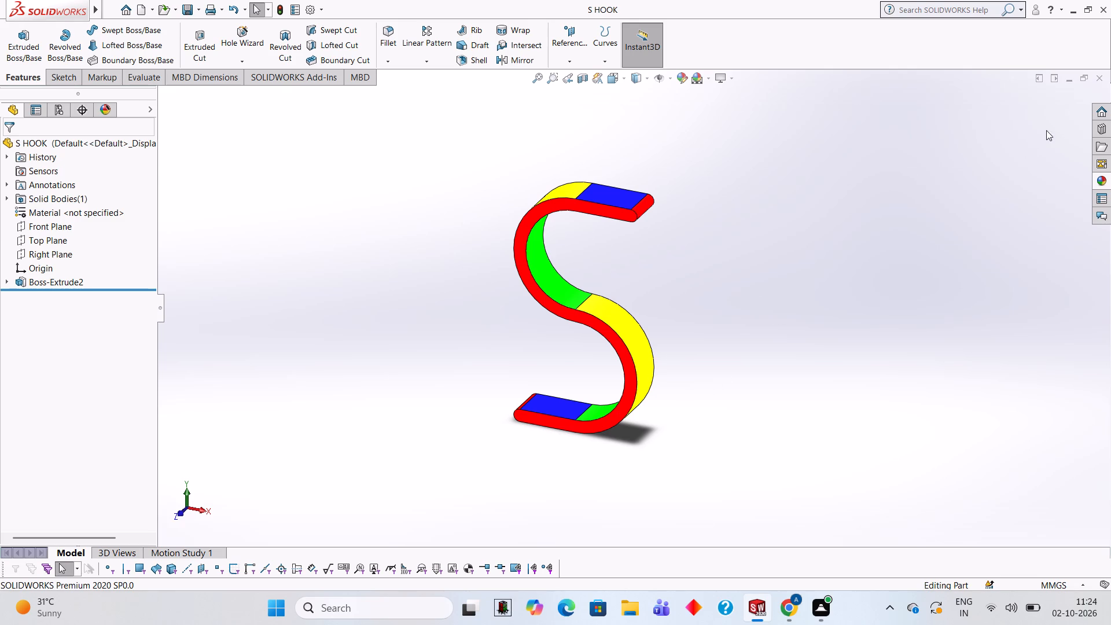
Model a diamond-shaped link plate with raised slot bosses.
Close the S HOOK part and create a new part document.
click(1101, 80)
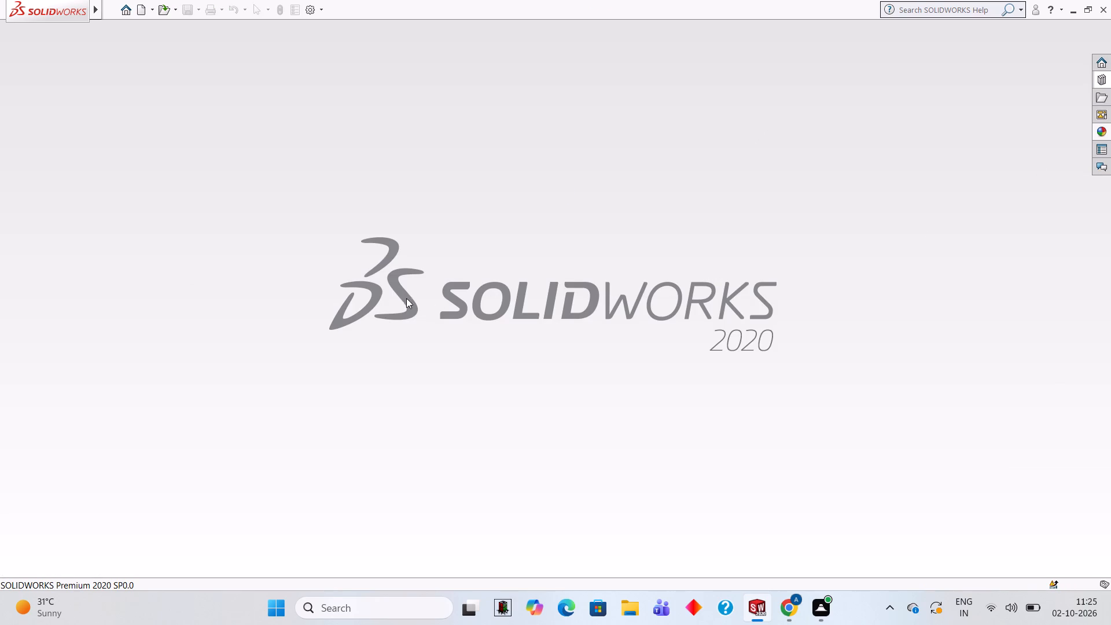
click(140, 16)
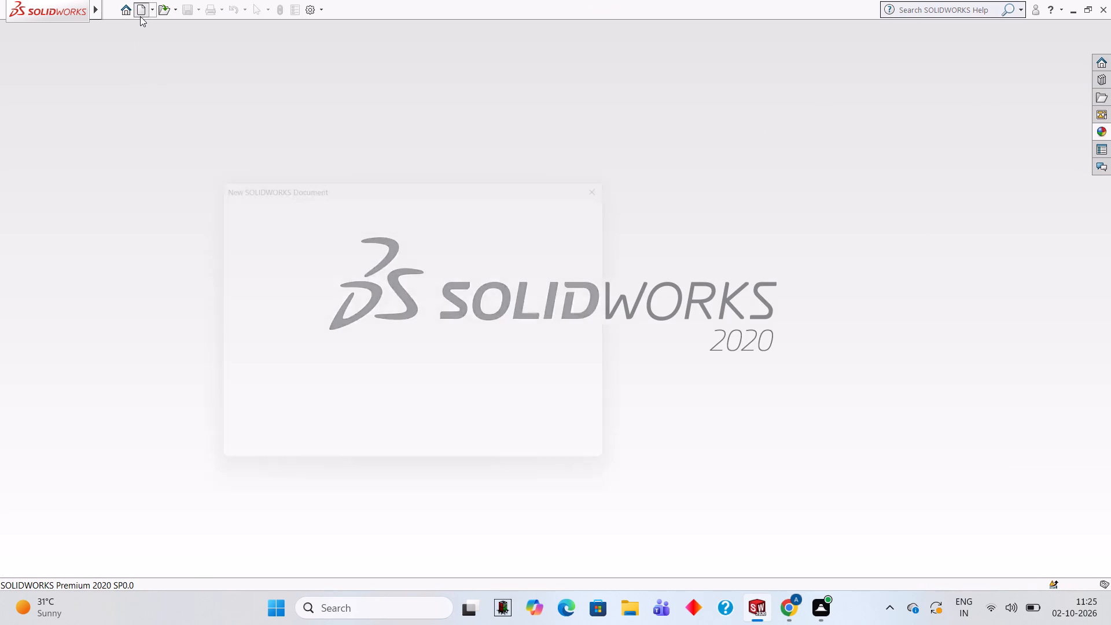
click(475, 447)
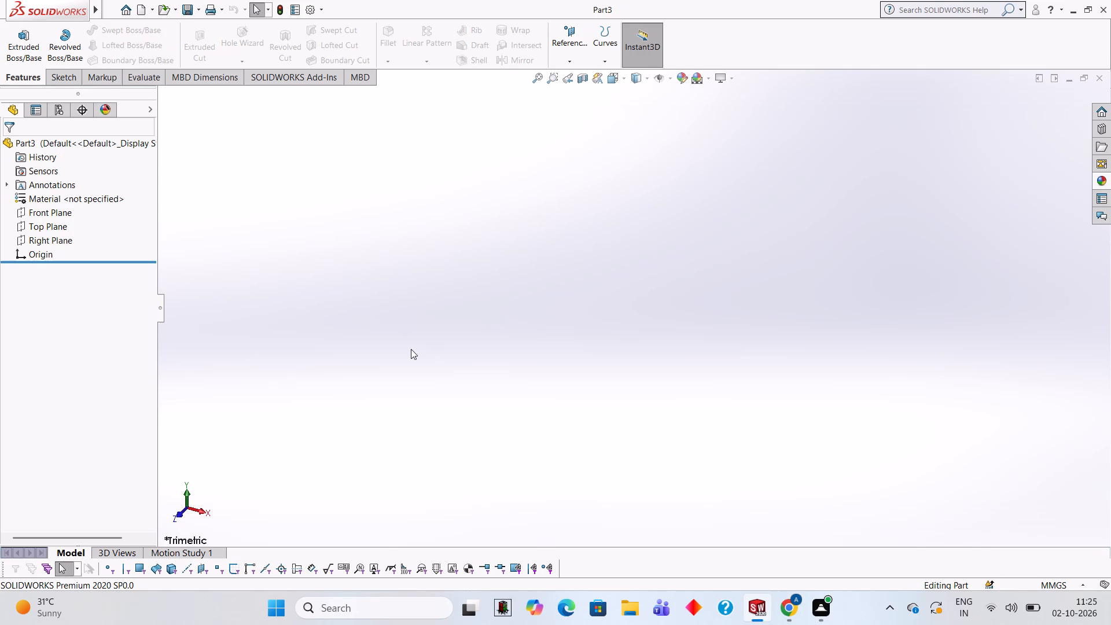
Open a new sketch on the Front Plane.
click(58, 215)
click(72, 196)
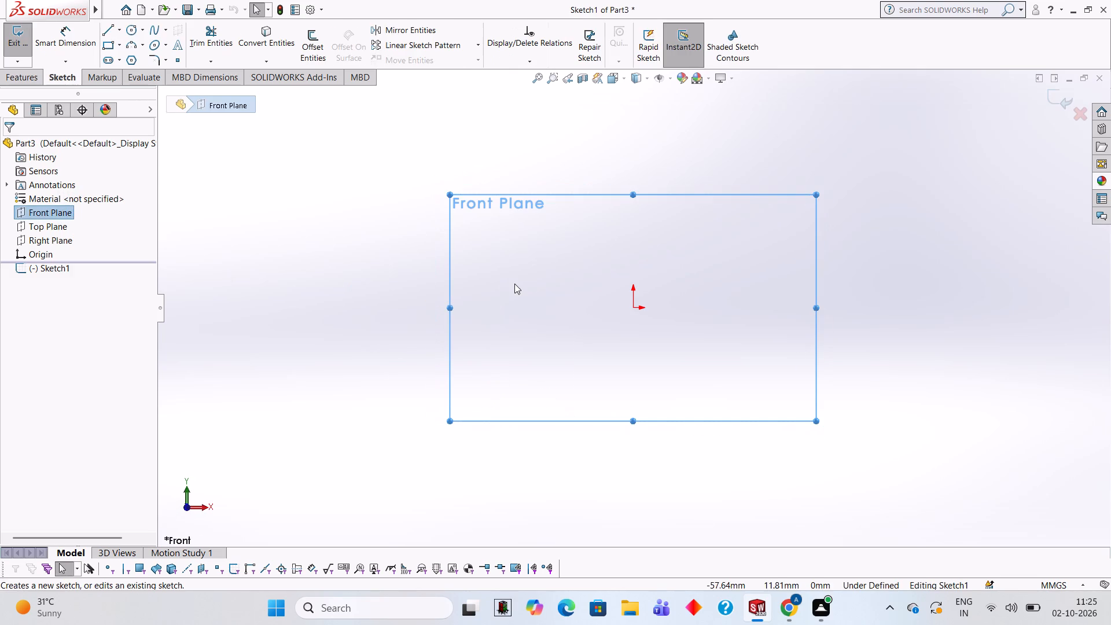
click(514, 283)
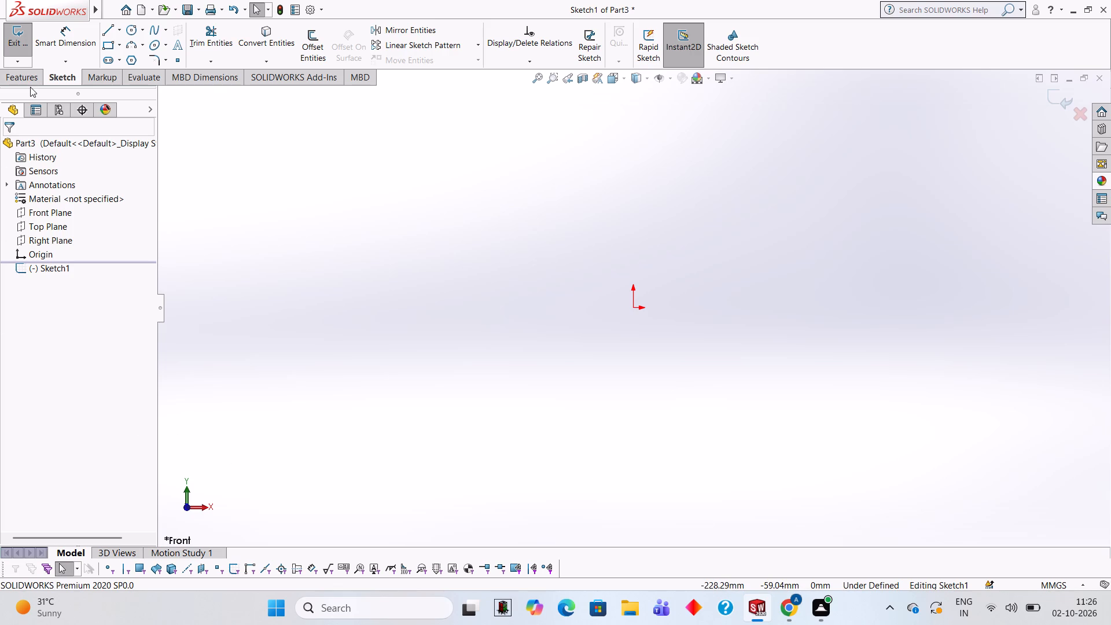
Draw a vertical line 118 mm long downward from the origin.
click(112, 30)
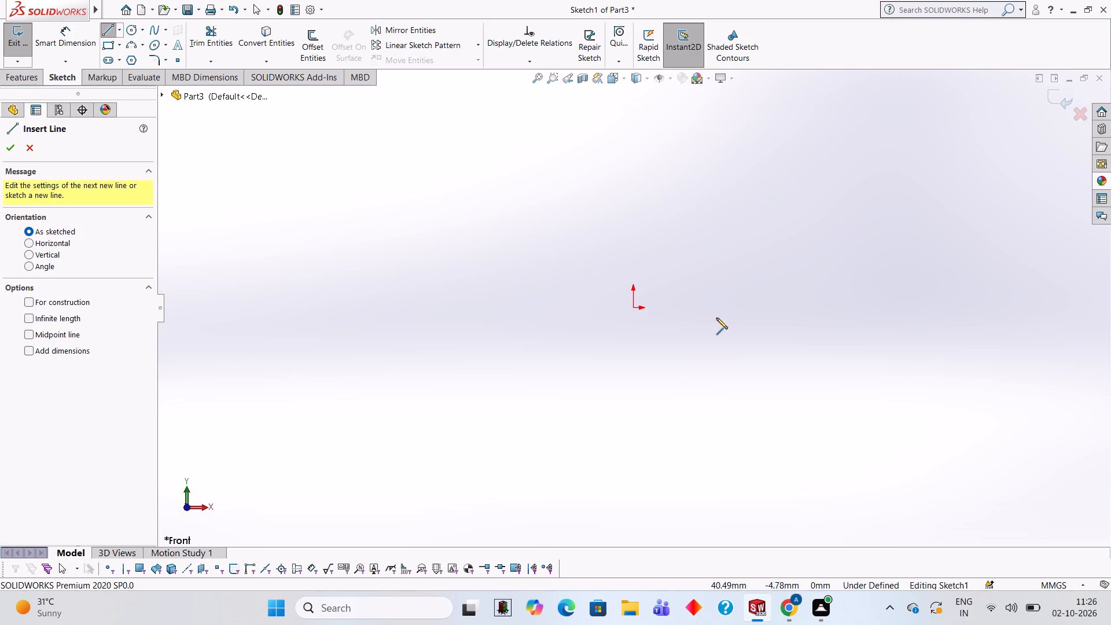
click(634, 306)
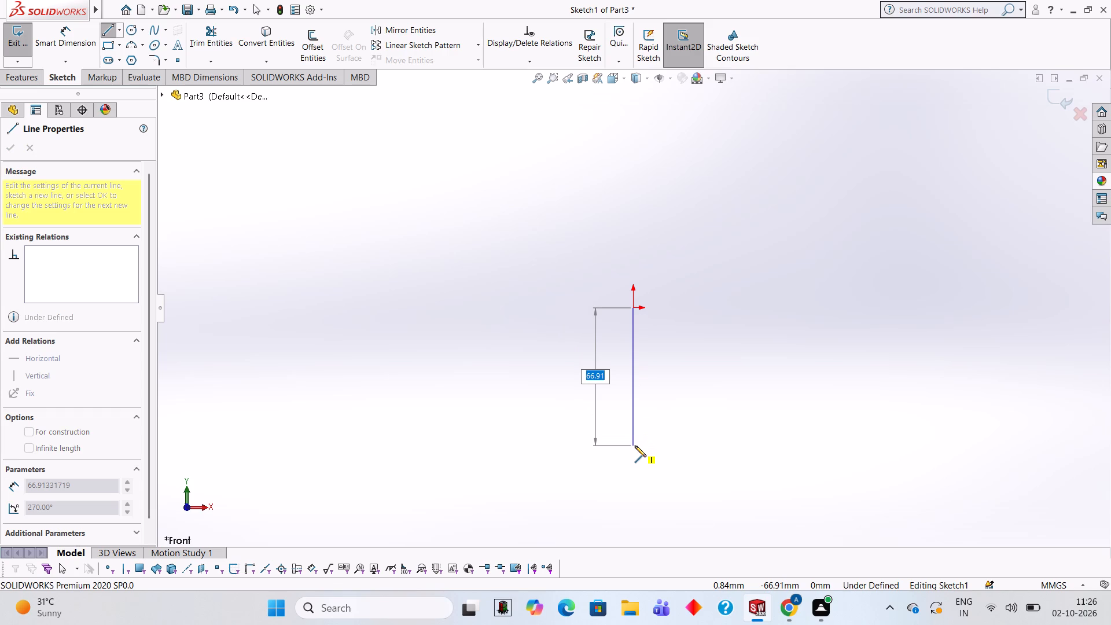
text(118)
key(Return)
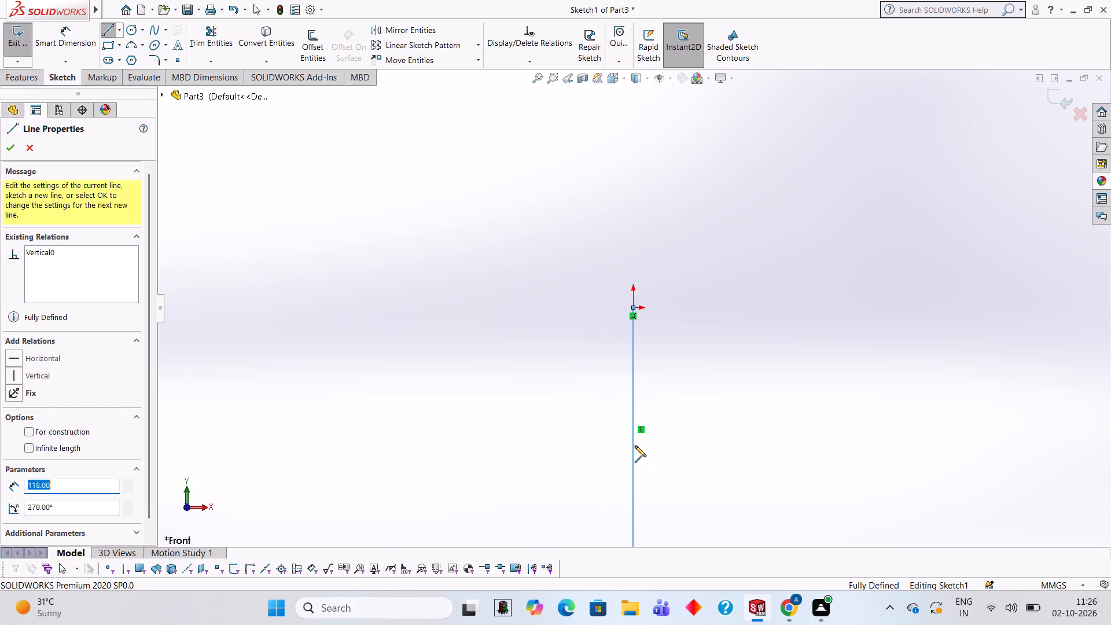
scroll(635, 446, up, 3)
scroll(635, 446, down, 2)
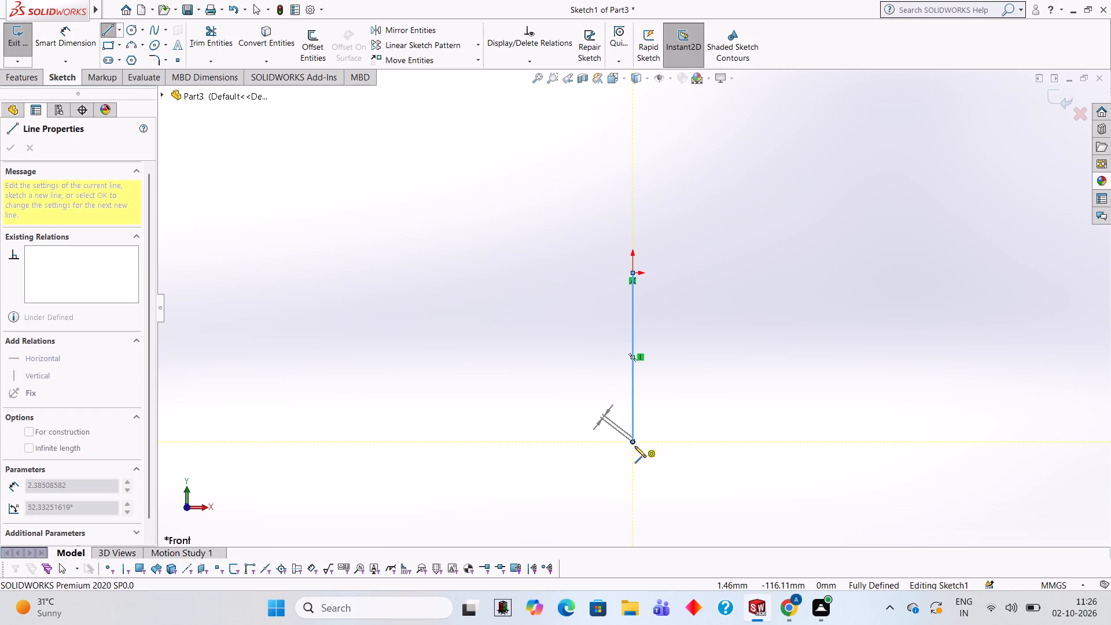
key(Escape)
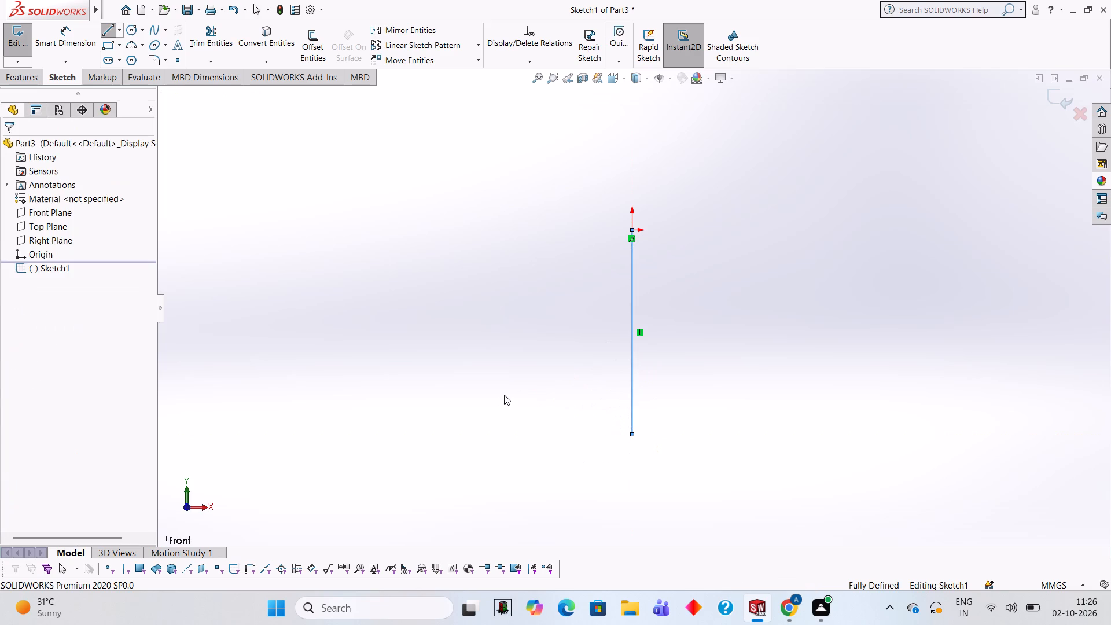
Sketch a circle of radius 20 mm centred on each end of the 118 mm vertical line.
click(131, 31)
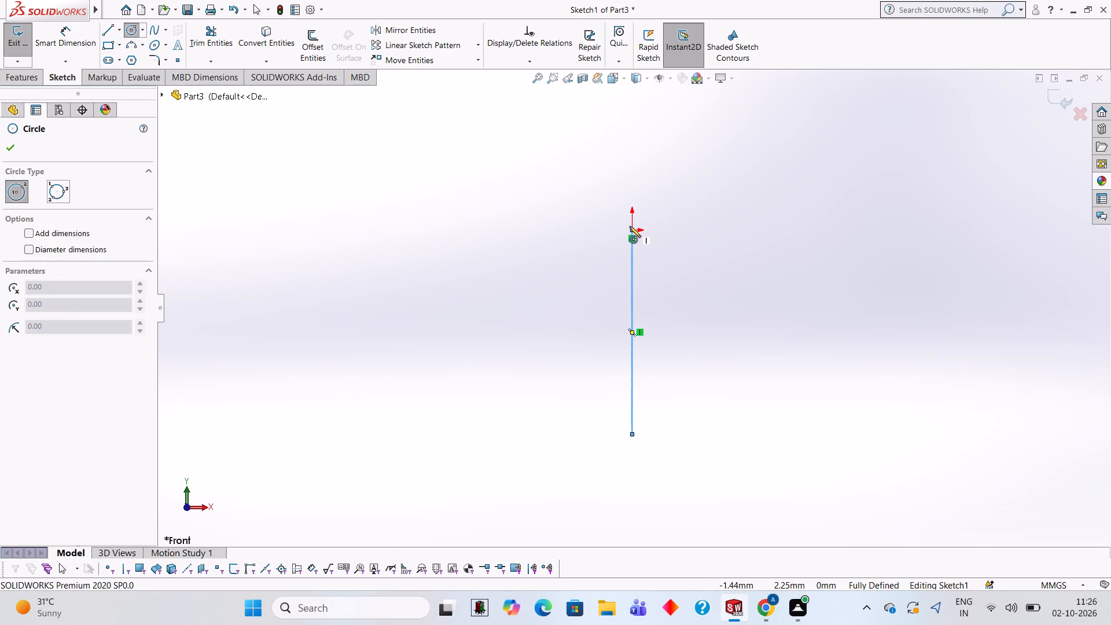
click(632, 231)
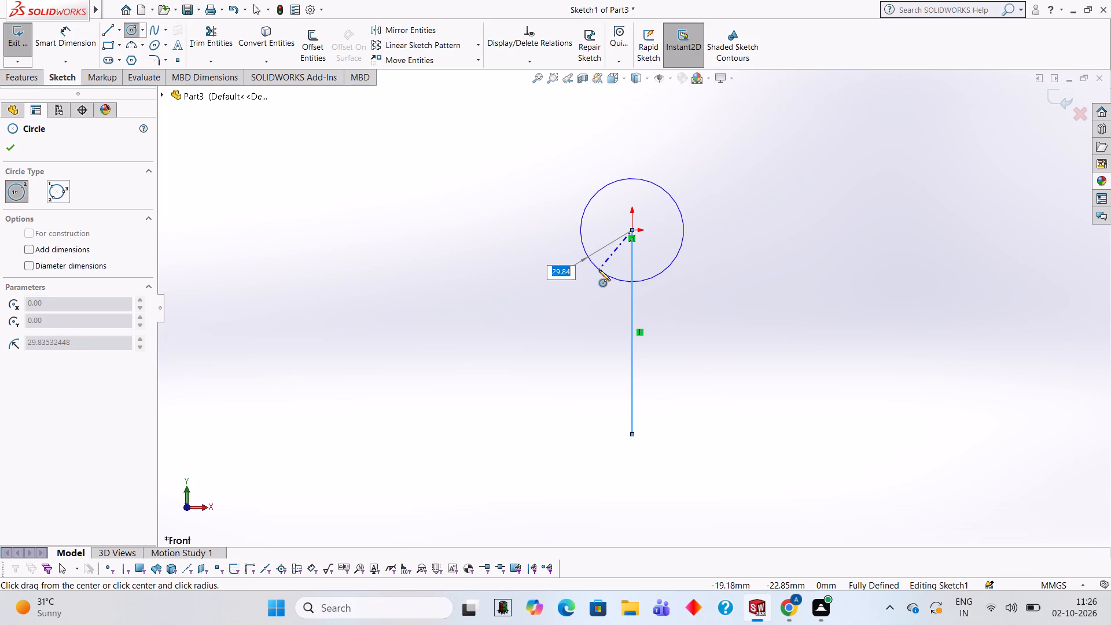
text(20)
key(Return)
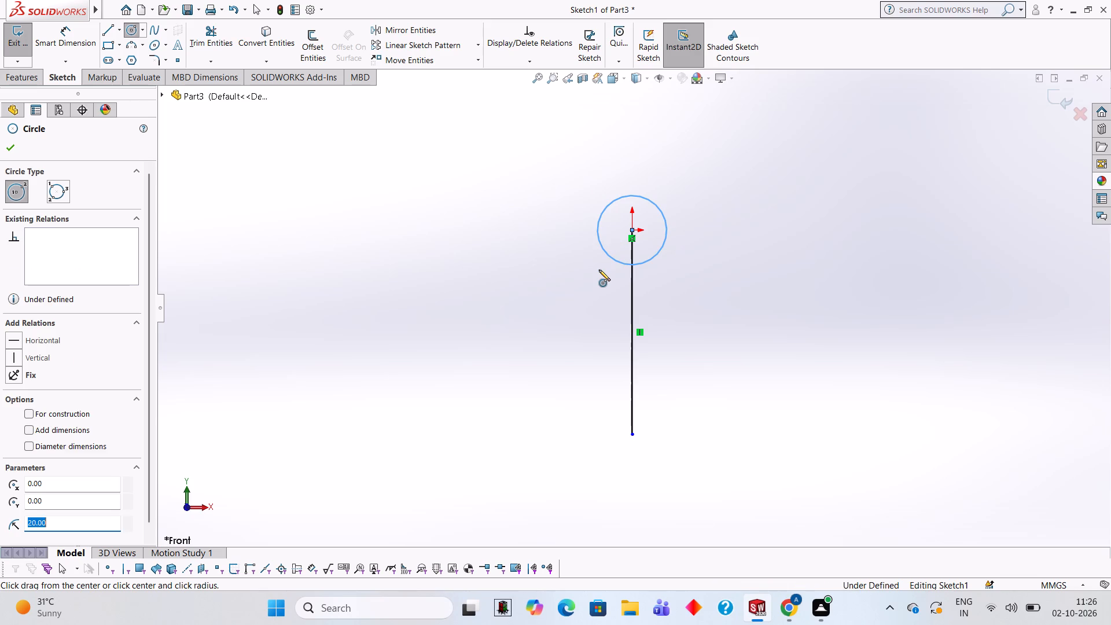
scroll(631, 275, down, 1)
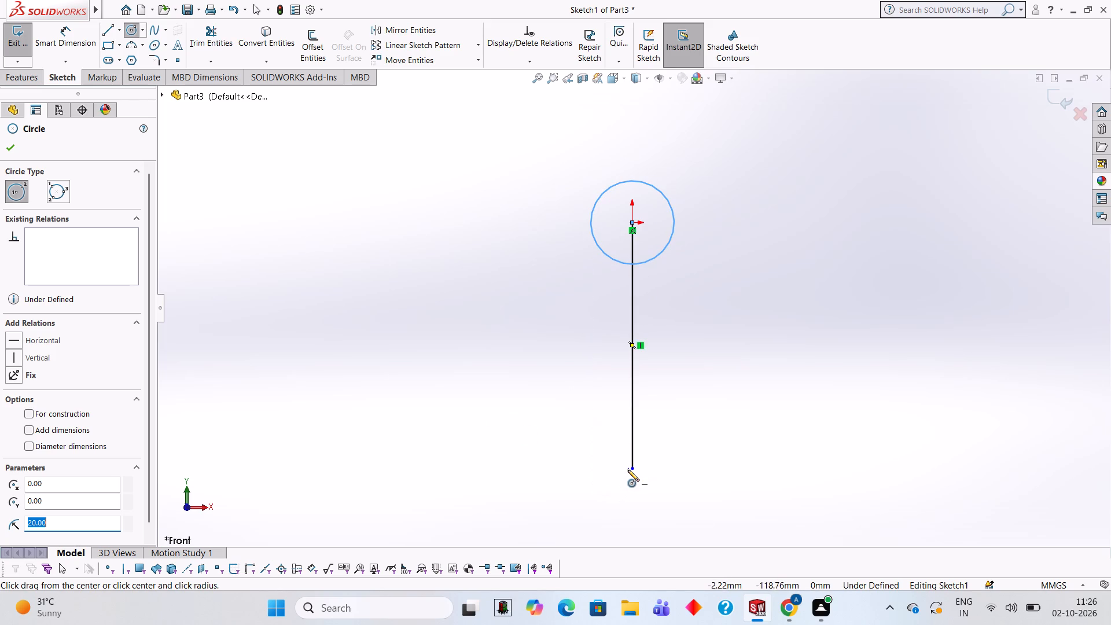
click(630, 469)
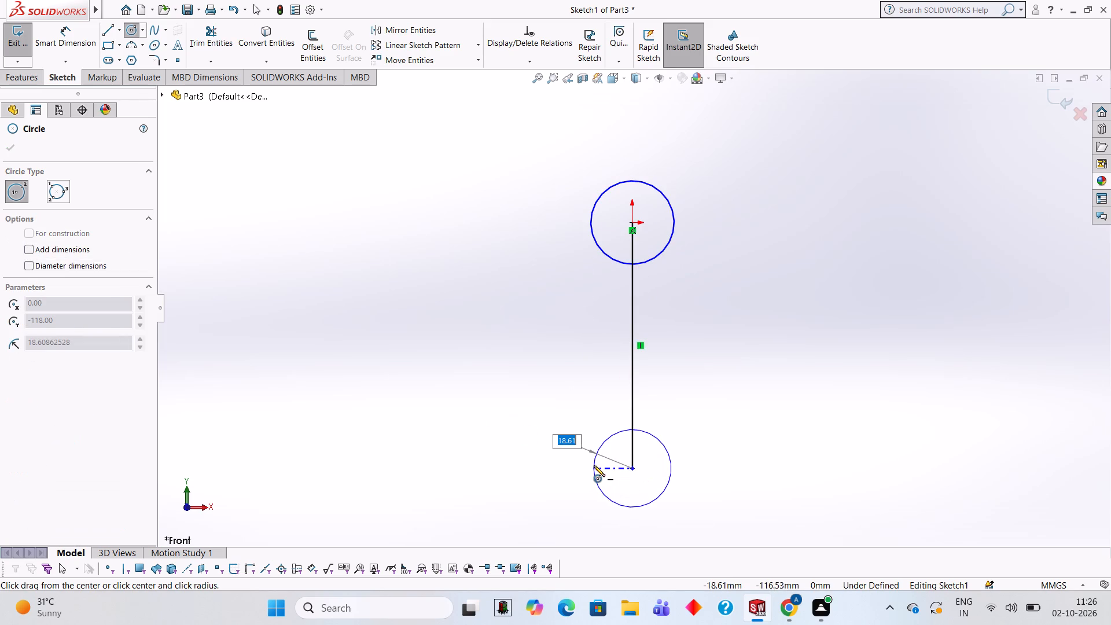
text(20)
key(Return)
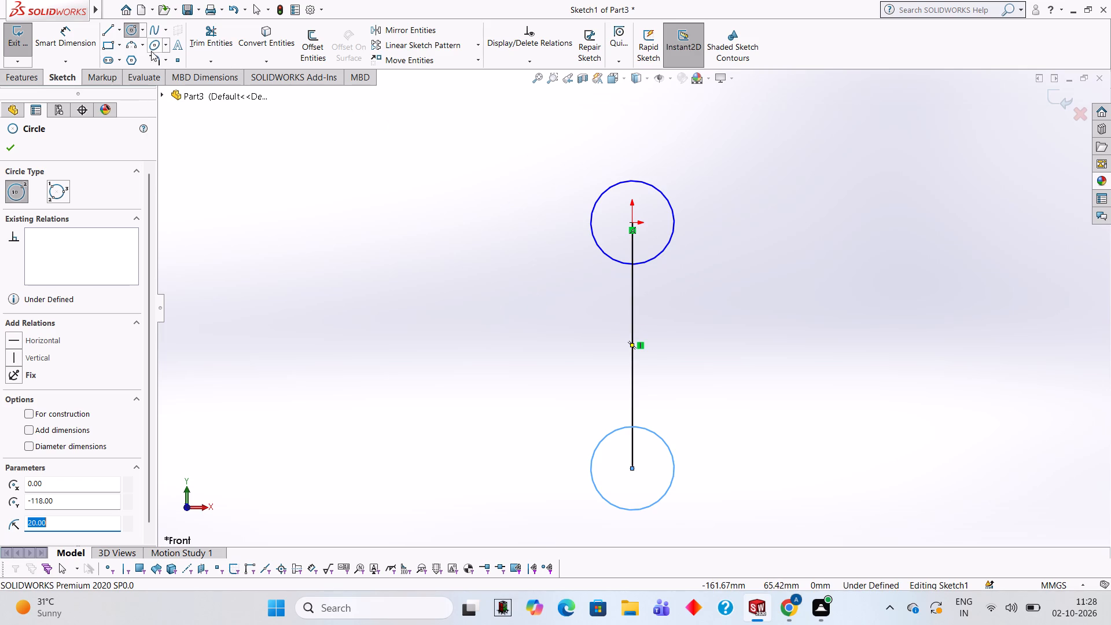
Draw a 44 mm line down from the origin along the vertical line and continue it with a 40 mm horizontal line rightward.
click(109, 32)
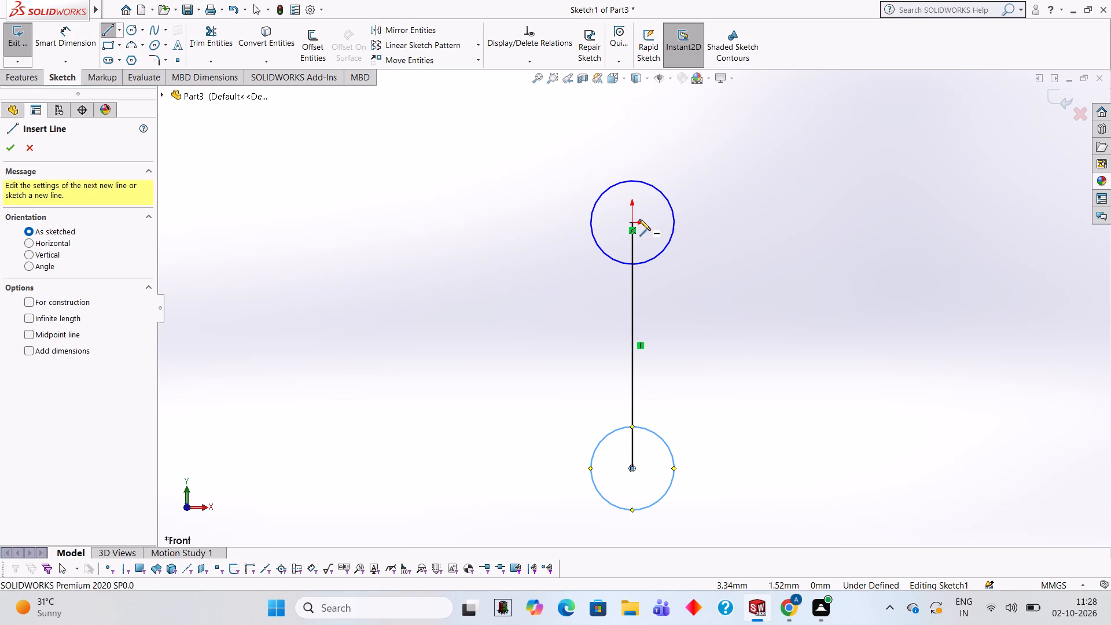
click(631, 220)
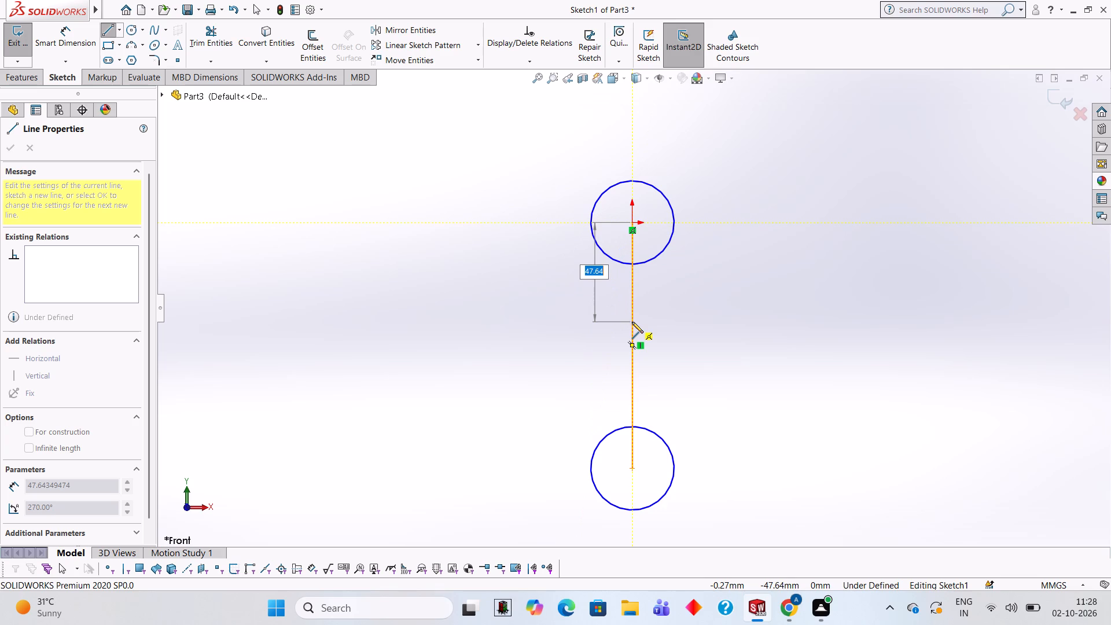
text(44)
key(Return)
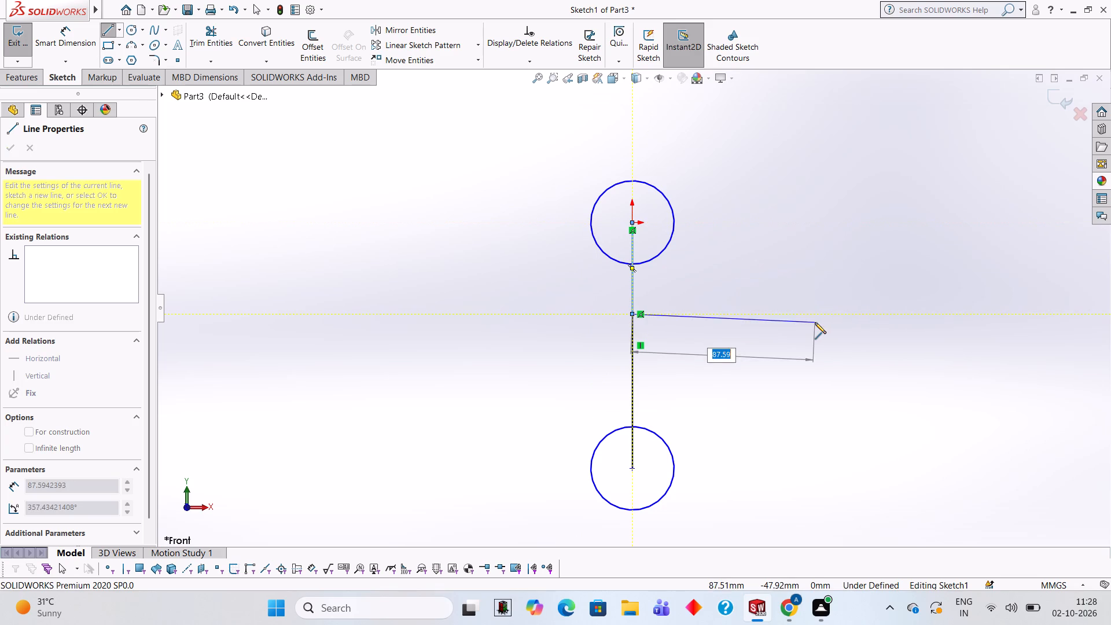
text(40)
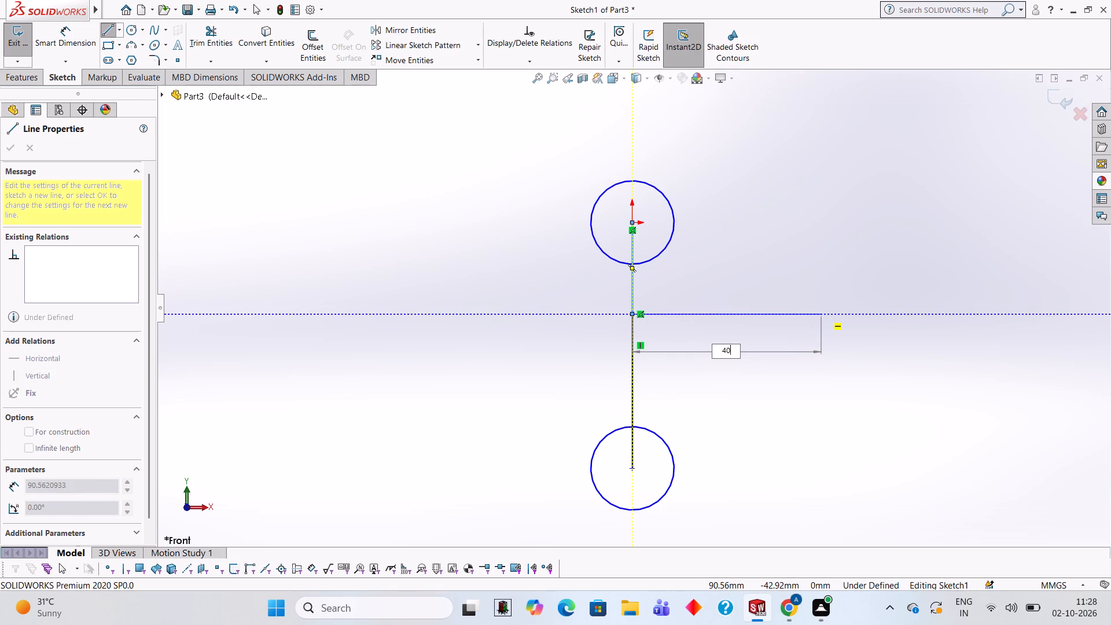
key(Return)
key(Escape)
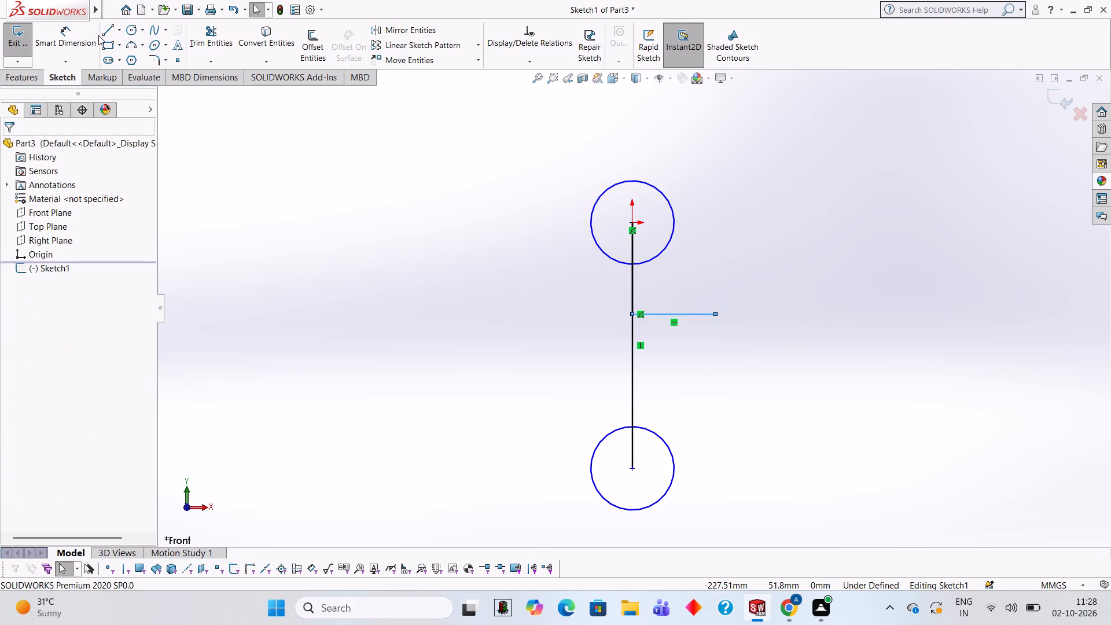
Draw a 30 mm vertical line downward from the free end of the 40 mm horizontal line.
click(115, 29)
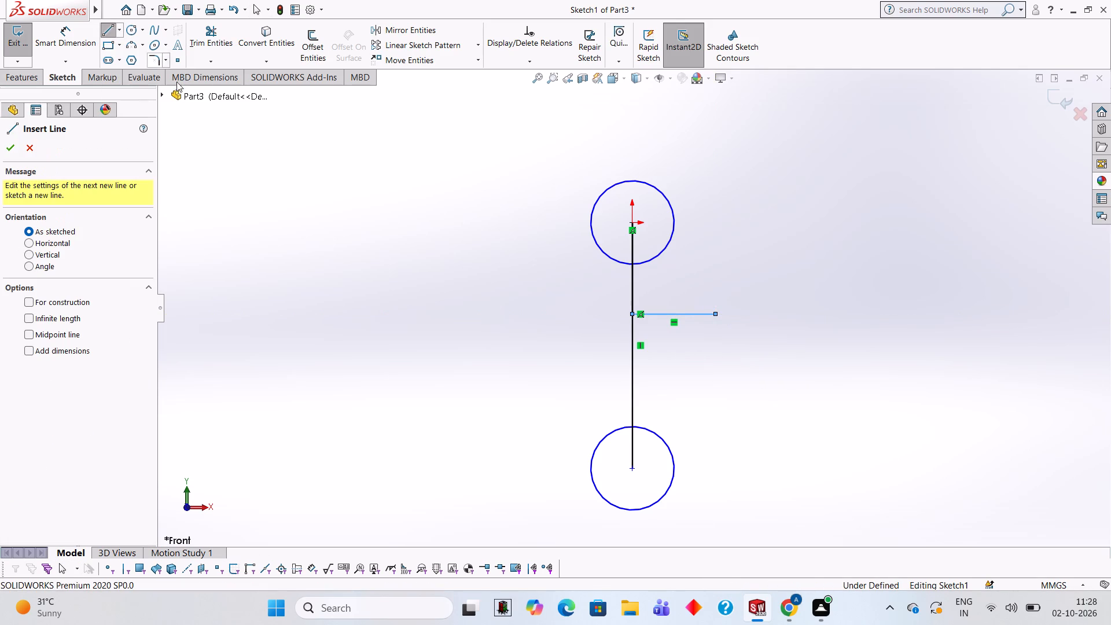
click(715, 313)
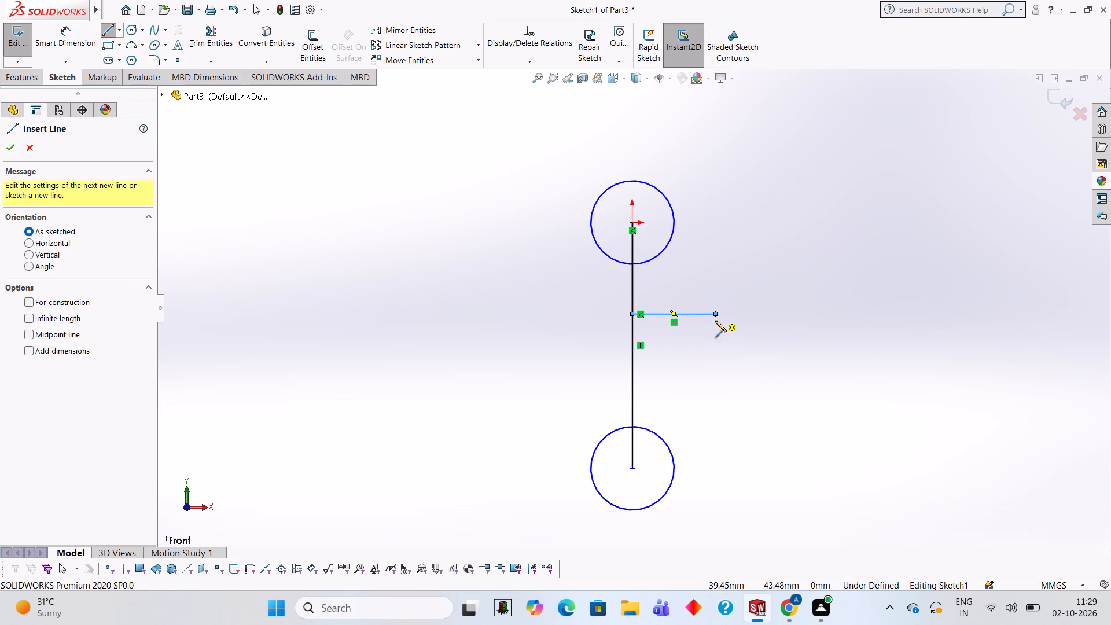
text(30)
key(Return)
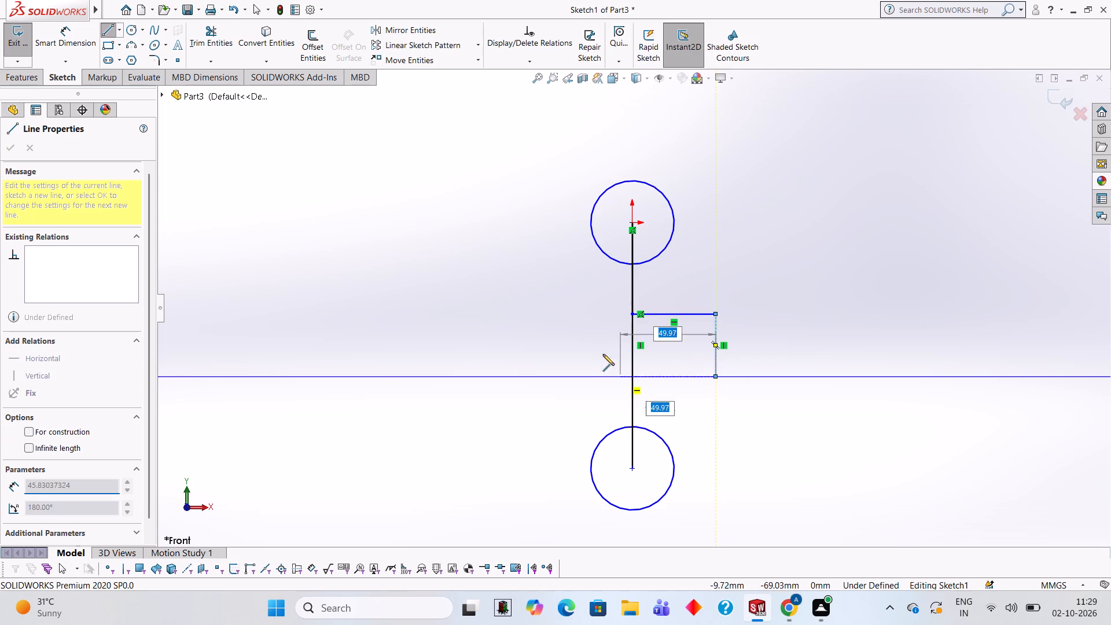
key(Escape)
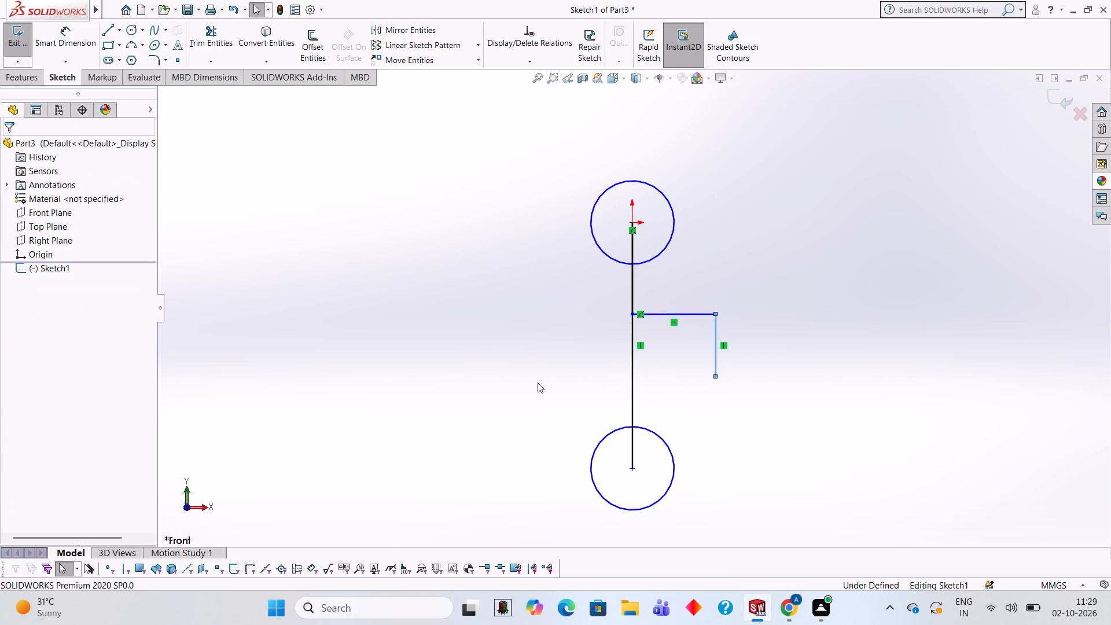
Sketch a circle of radius 13 mm centred on each end of the 30 mm vertical line.
click(130, 33)
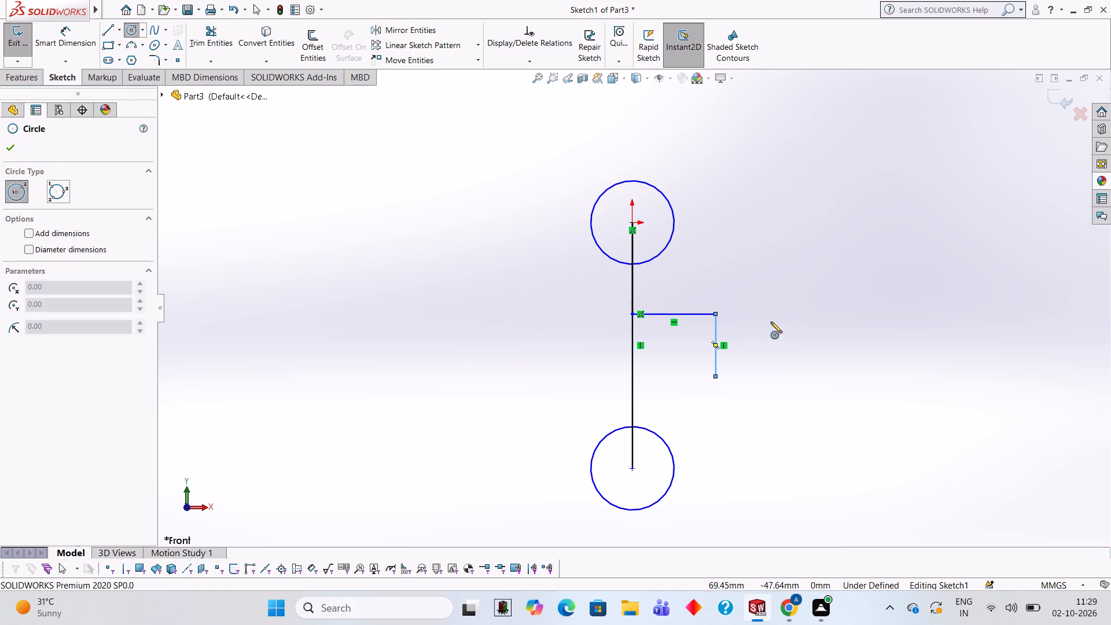
click(713, 313)
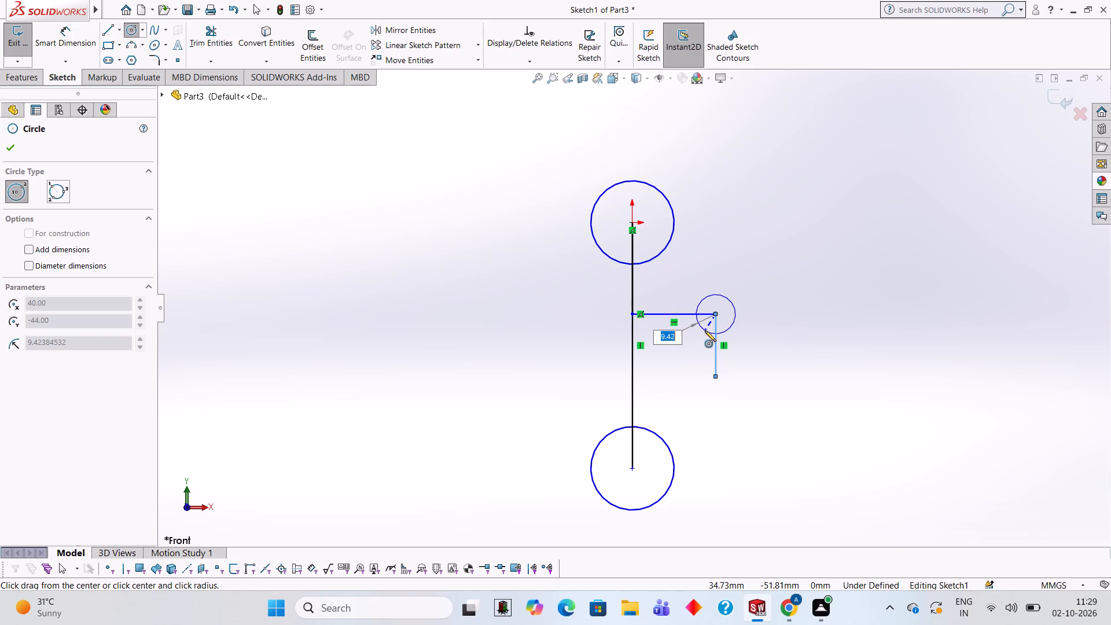
key(1)
key(3)
key(Return)
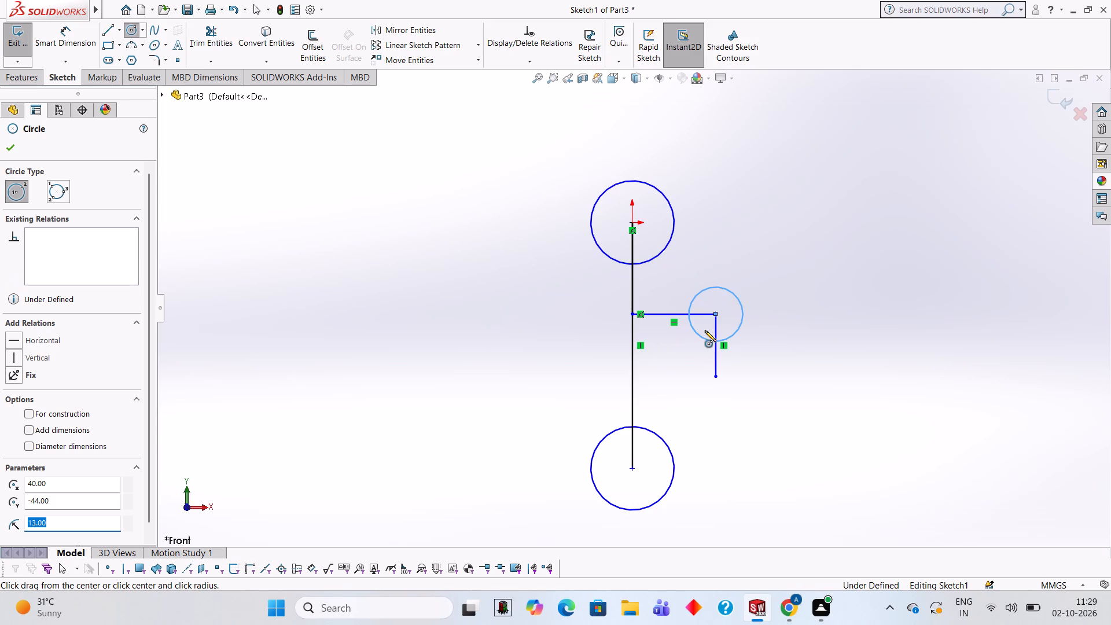
click(715, 376)
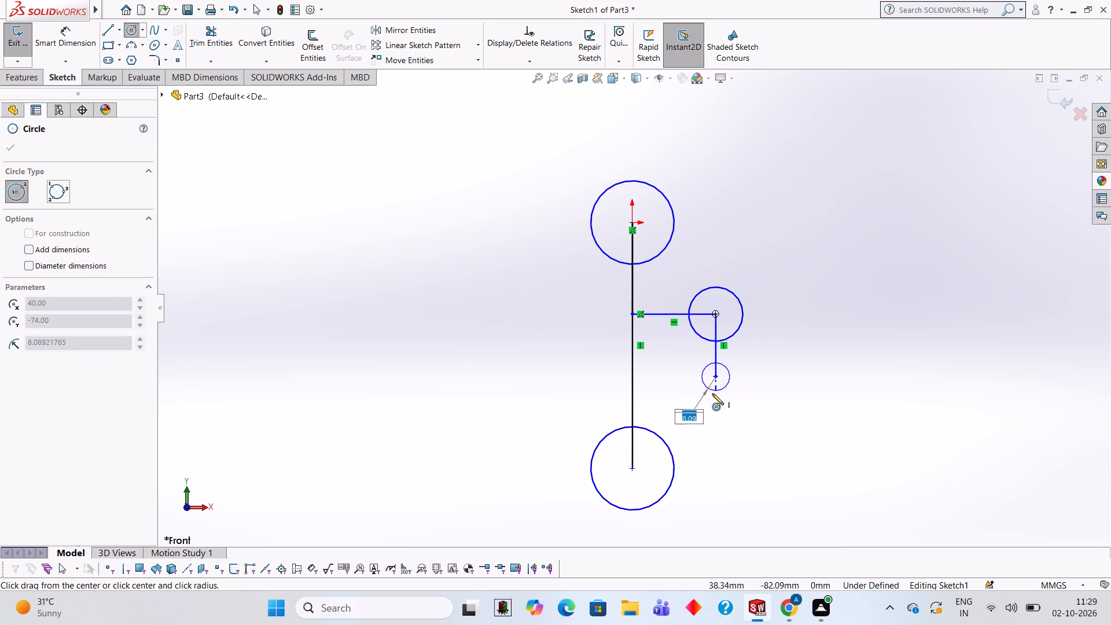
text(13)
key(Return)
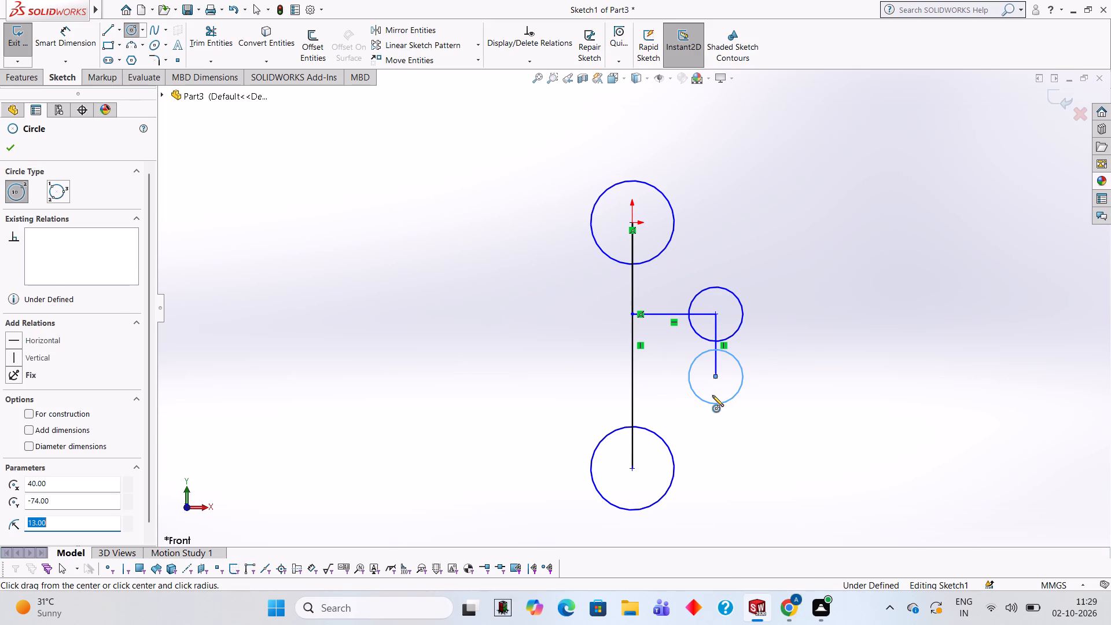
Connect the two small circles with 30 mm vertical lines along both sides, joined by a horizontal line across the lower circle's diameter.
click(104, 36)
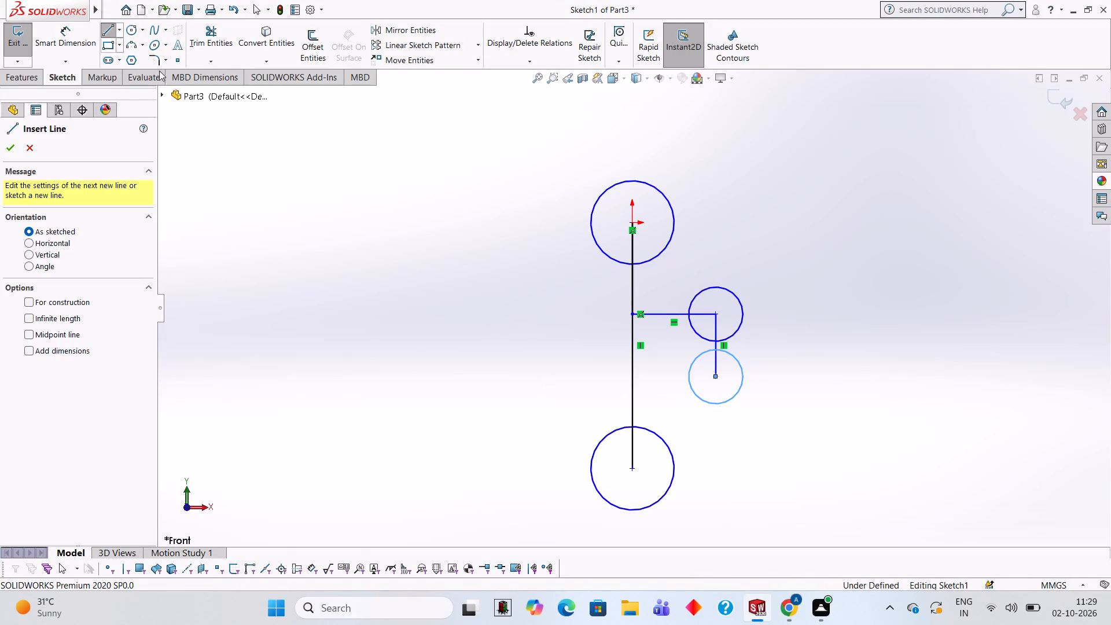
click(689, 314)
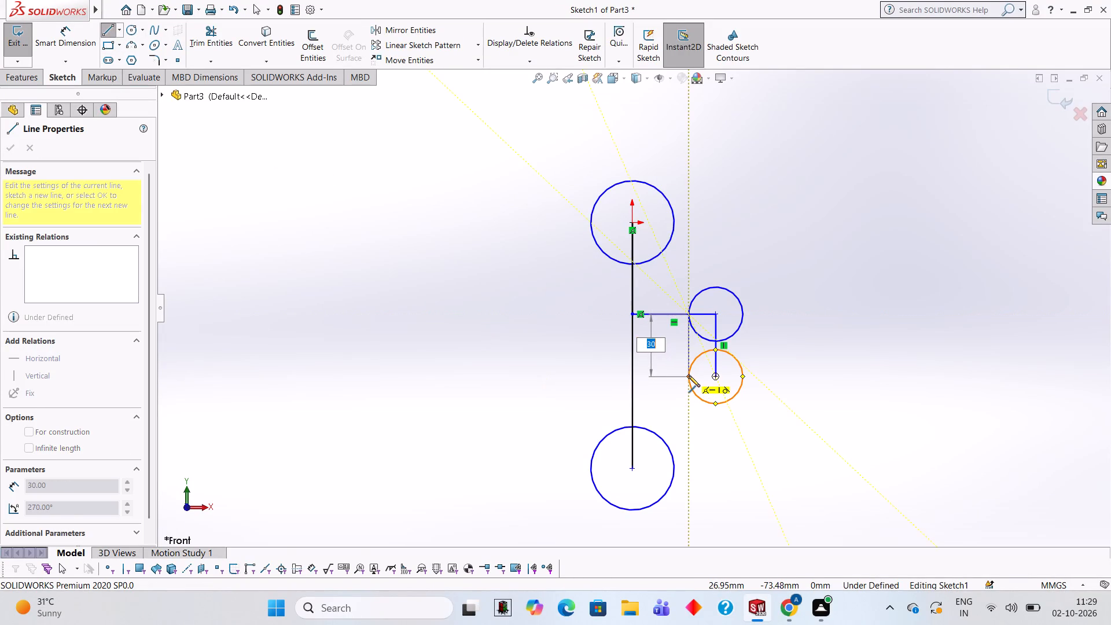
click(689, 376)
click(743, 377)
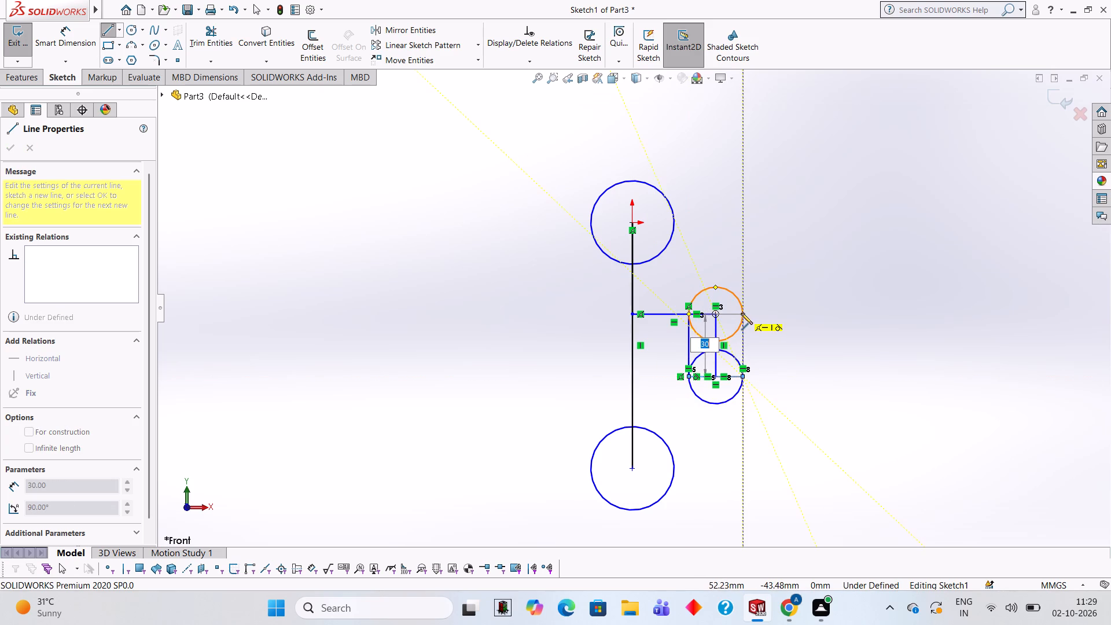
click(741, 313)
Trim the inner arcs, centre line and cross line between the two right-hand 13 mm radius circles, leaving a slot-shaped outline.
click(231, 56)
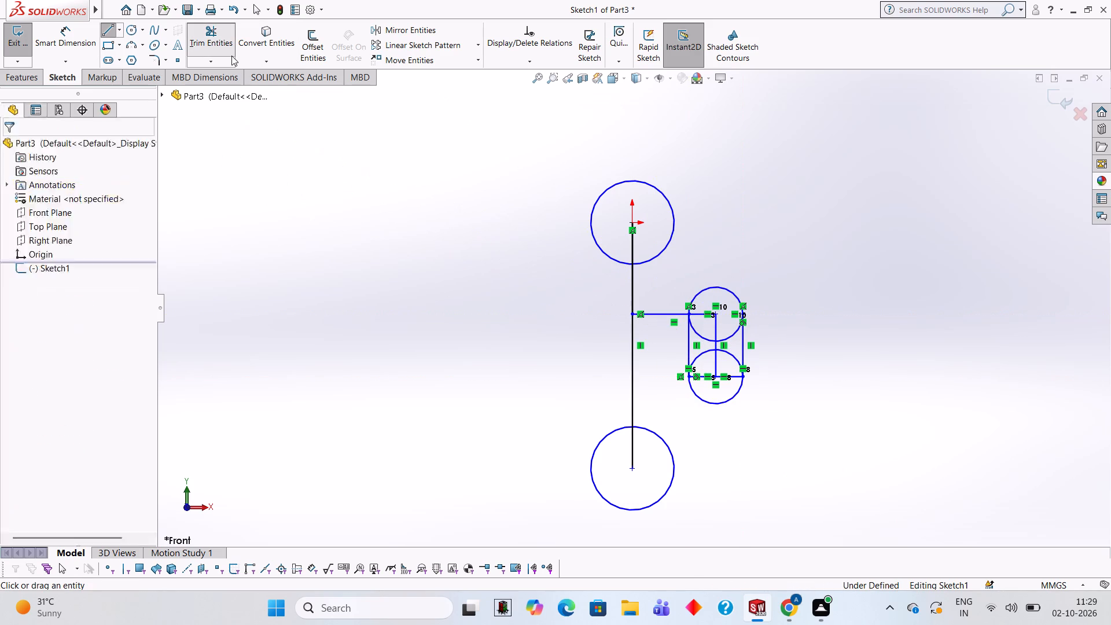
click(714, 332)
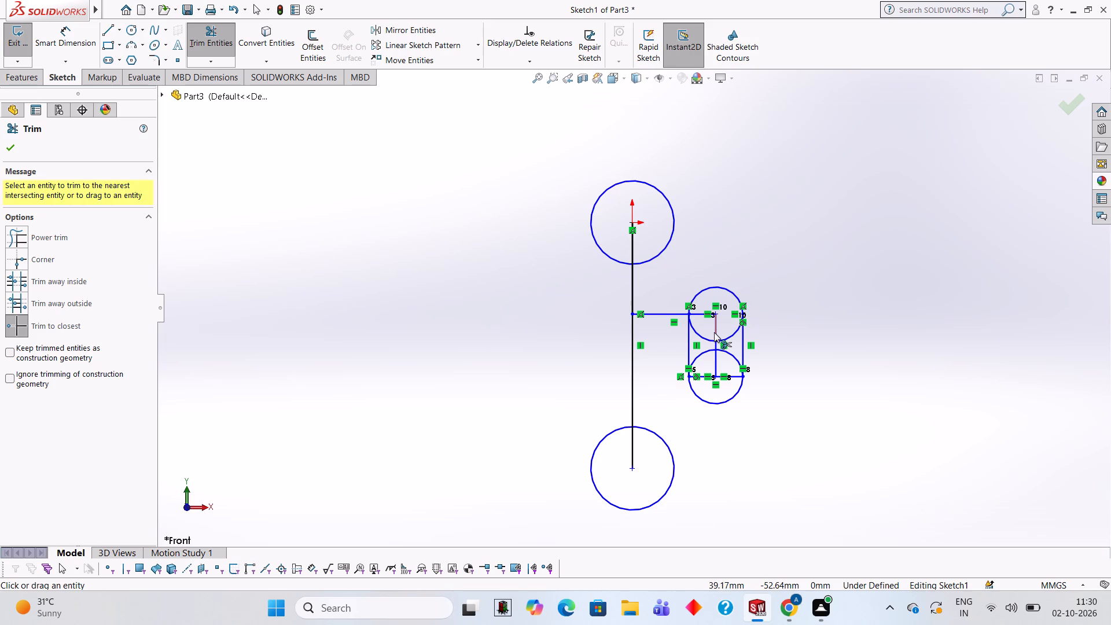
click(729, 337)
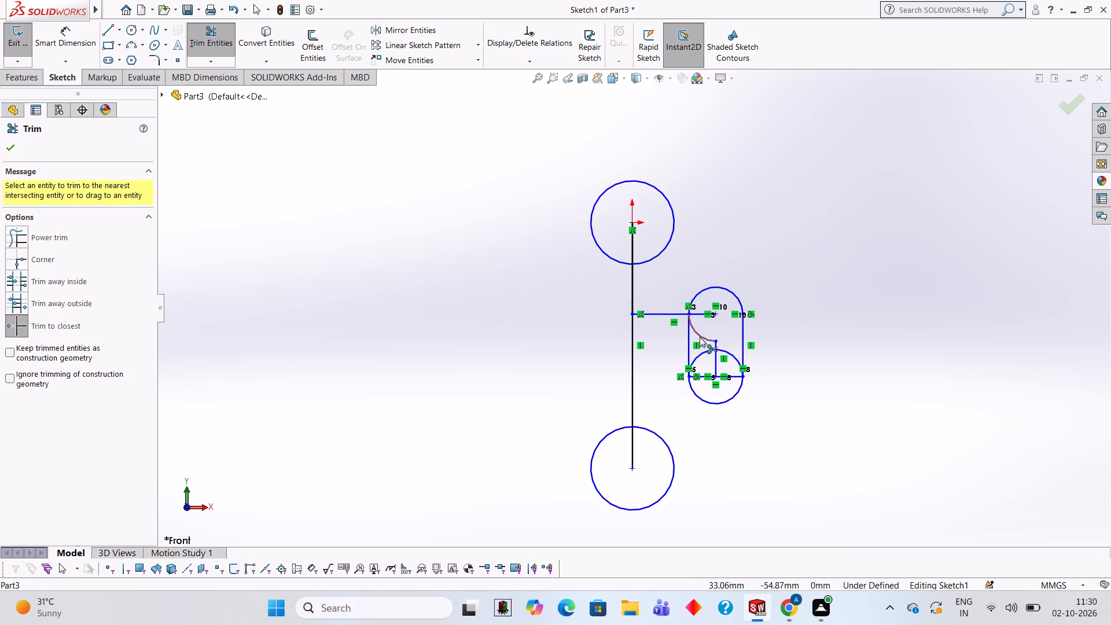
click(700, 337)
click(717, 341)
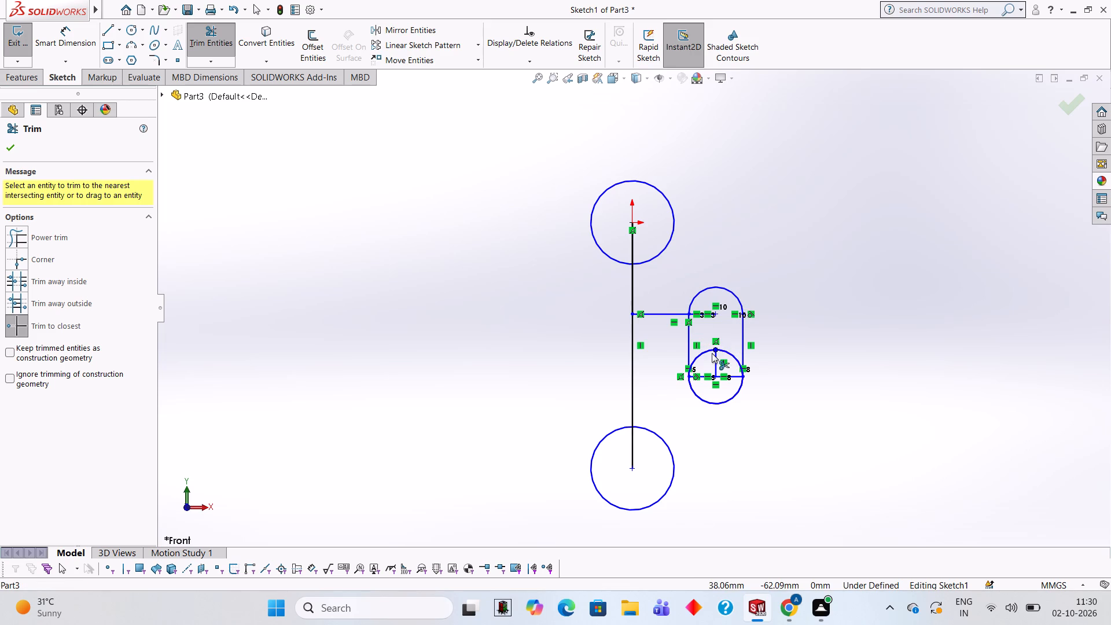
click(705, 353)
click(720, 351)
click(718, 351)
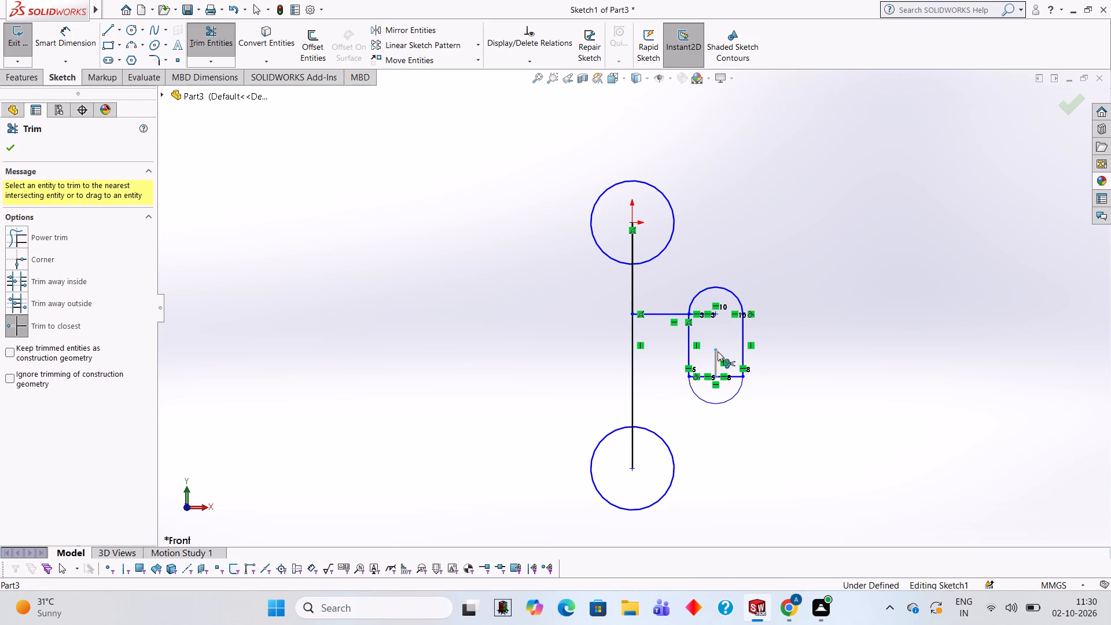
click(730, 376)
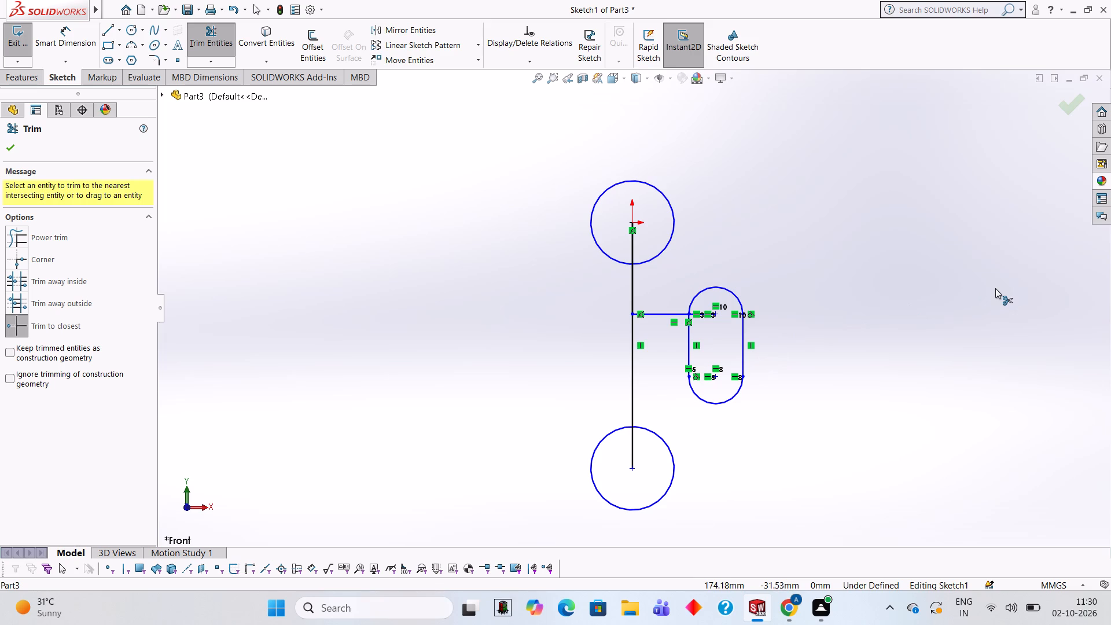
Draw a 40 mm horizontal line leftward from the junction on the central vertical line and continue it 30 mm vertically downward.
click(113, 30)
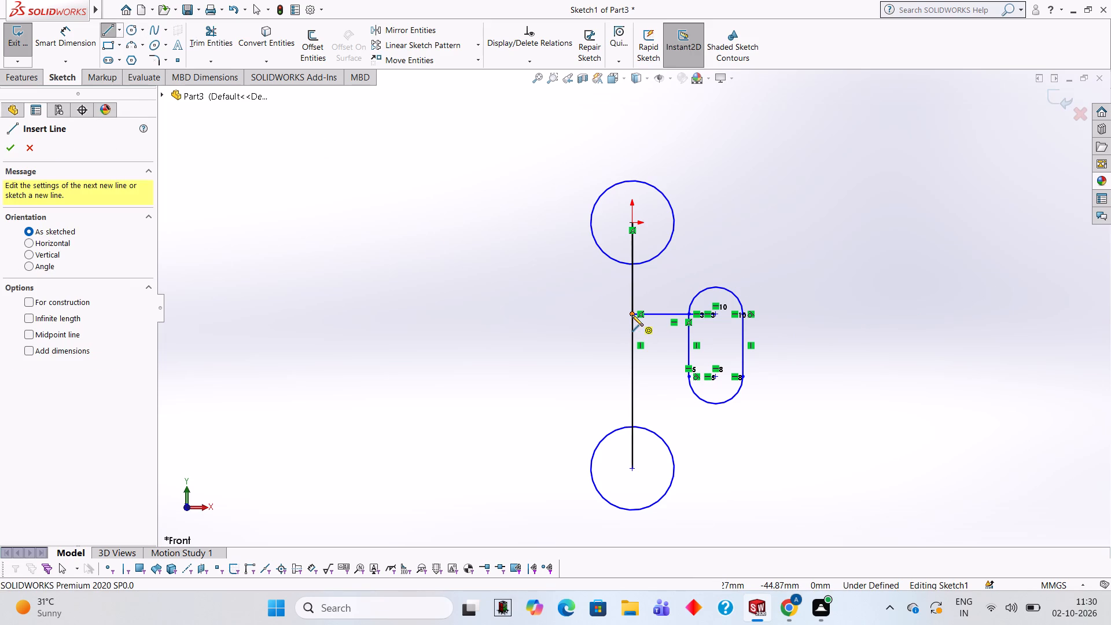
click(632, 315)
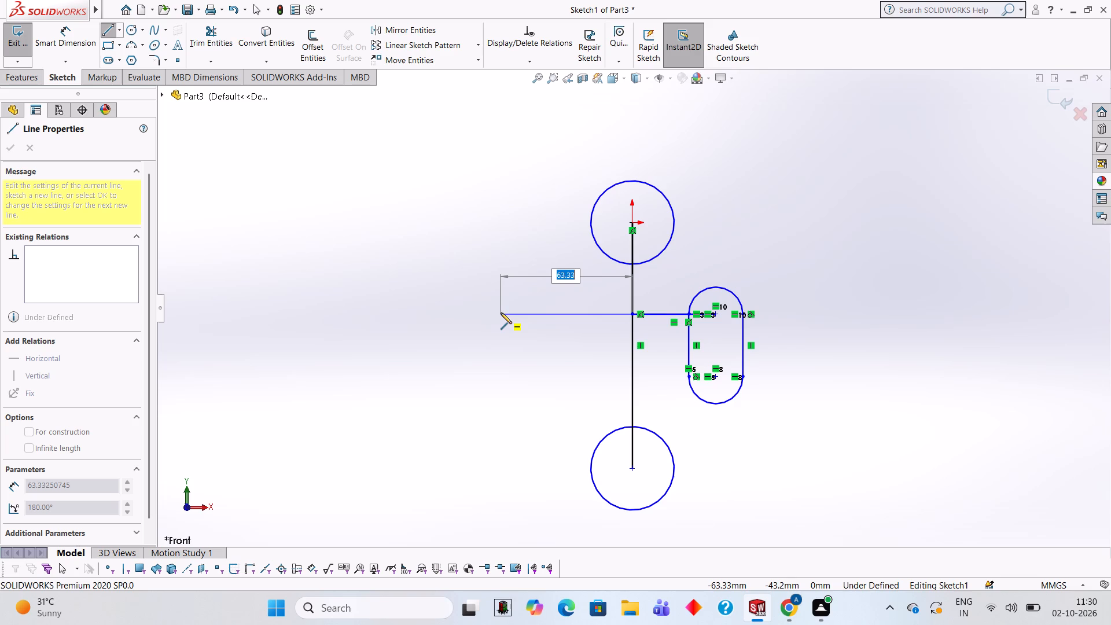
text(40)
key(Return)
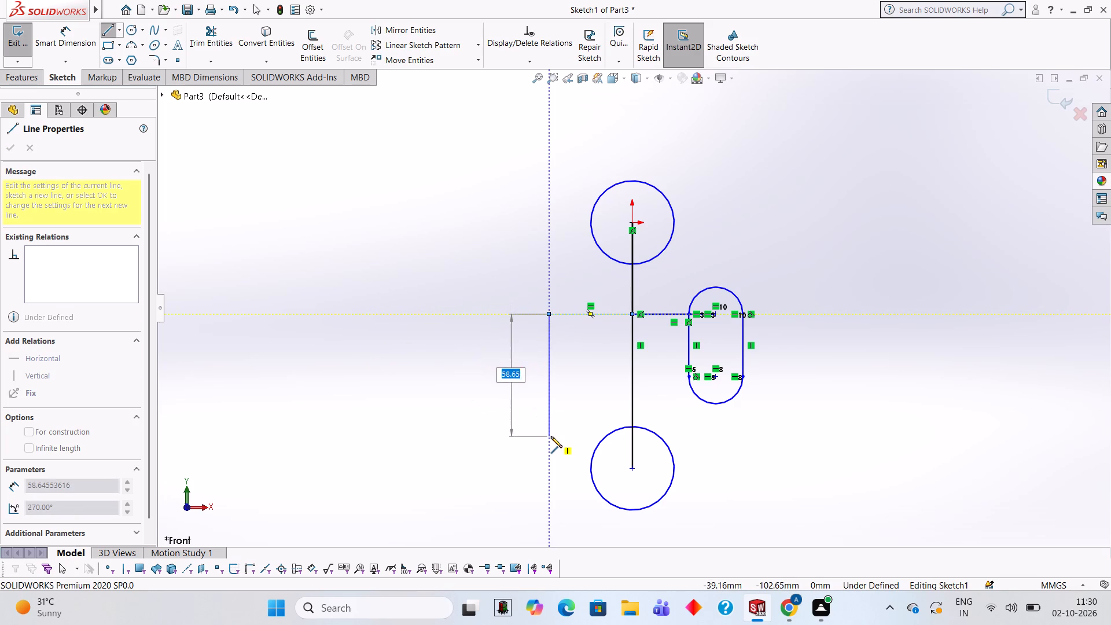
text(30)
key(Return)
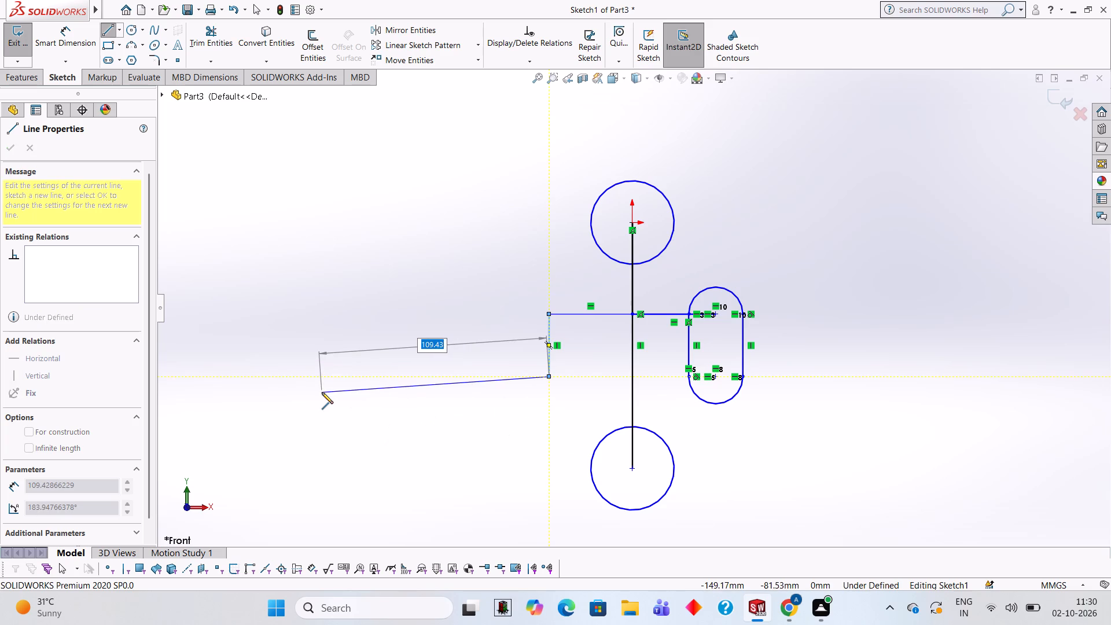
key(Escape)
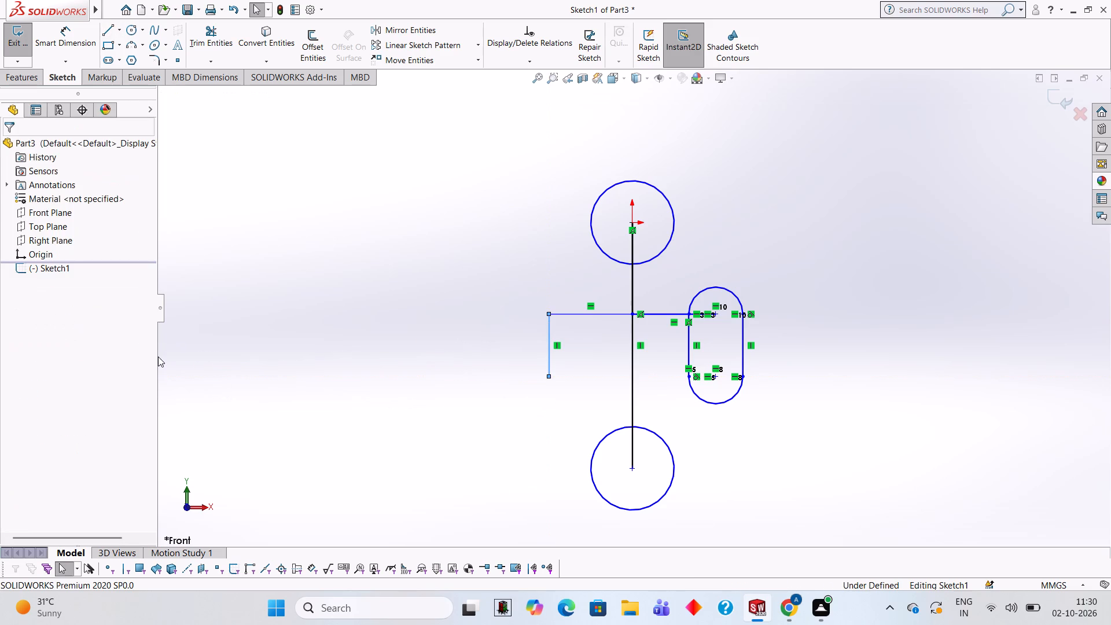
Sketch a circle of radius 13 mm centred on each end of the left-hand 30 mm vertical line.
click(134, 31)
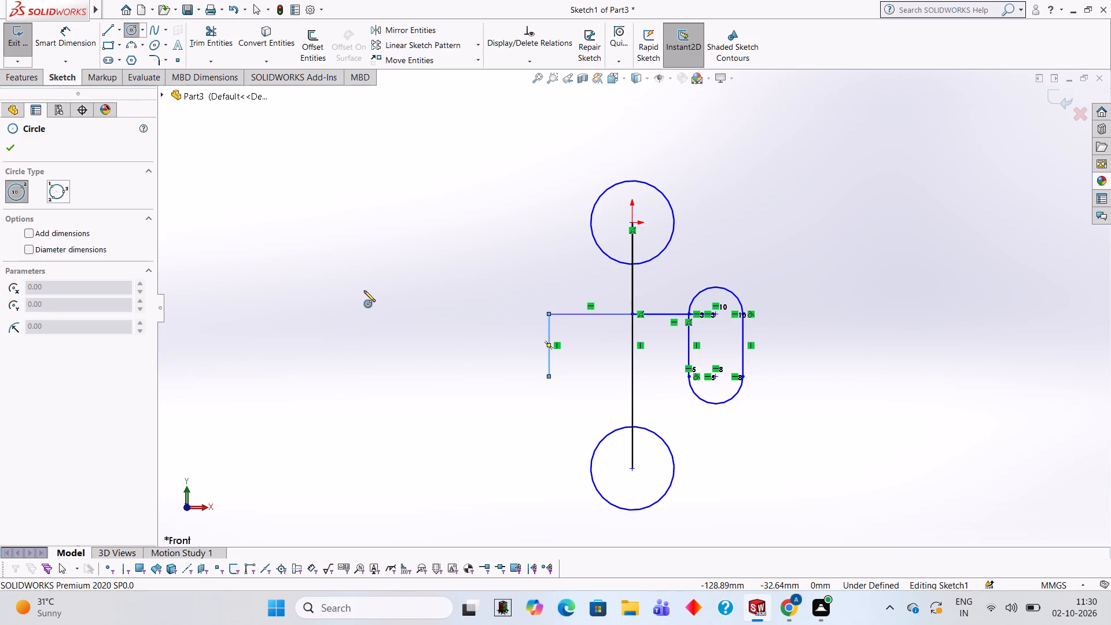
click(549, 313)
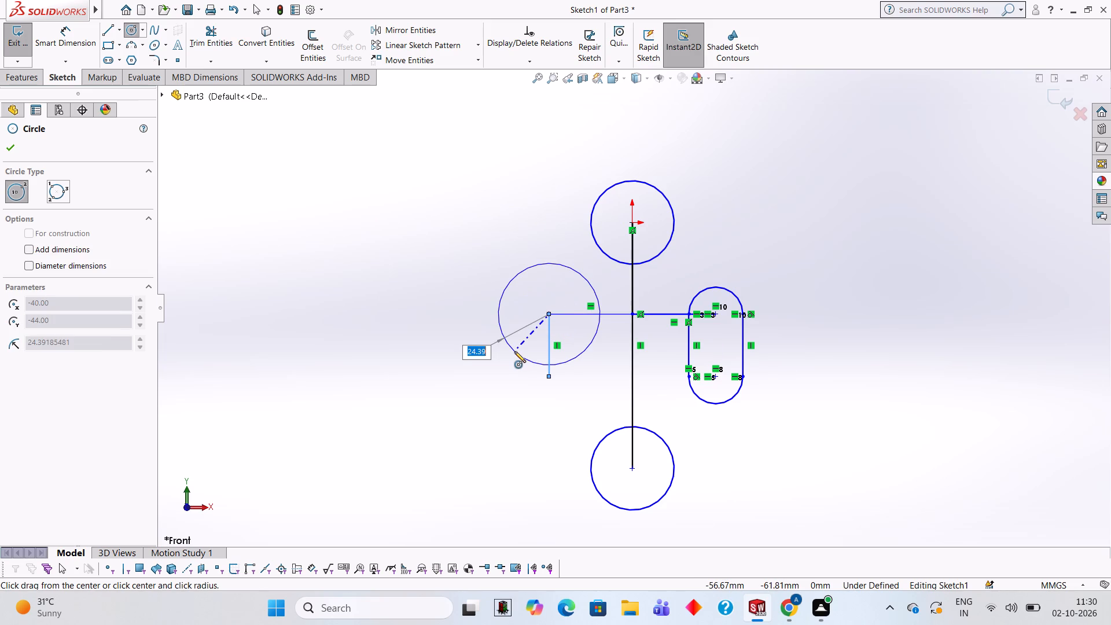
text(13)
key(Return)
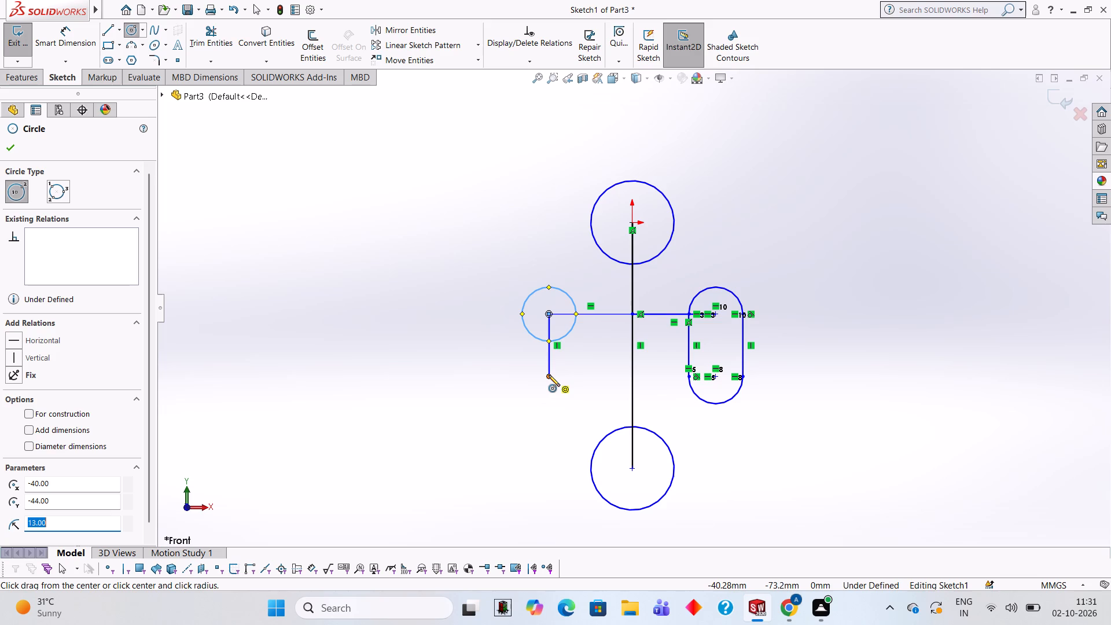
click(549, 375)
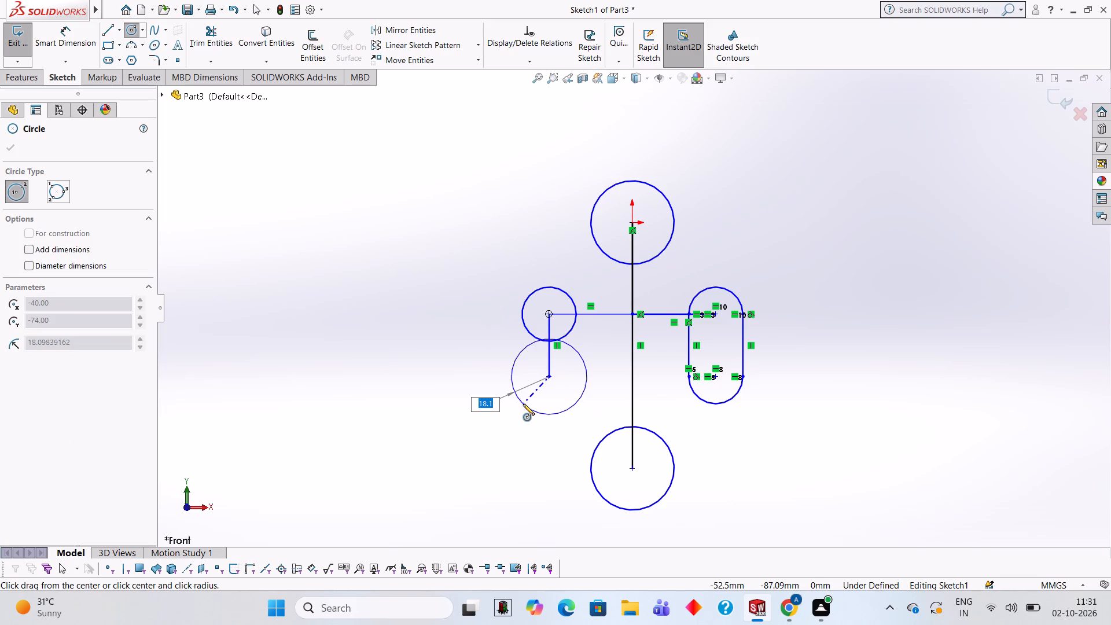
text(13)
key(Return)
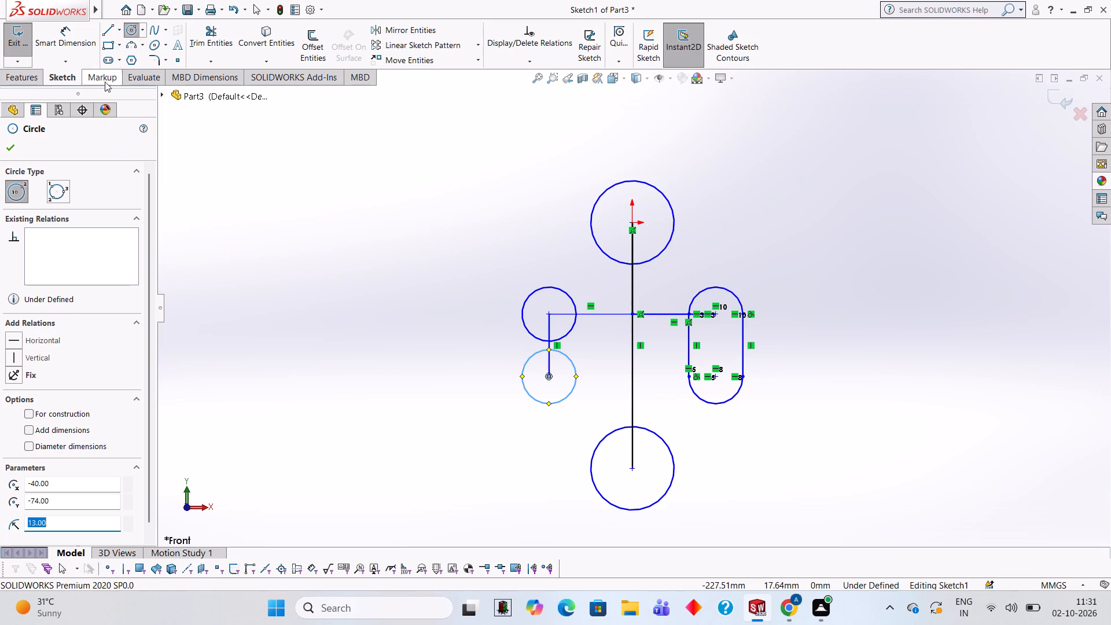
Connect the two left-hand circles with 30 mm vertical lines along both sides, joined by a horizontal line across the lower circle's diameter.
click(112, 36)
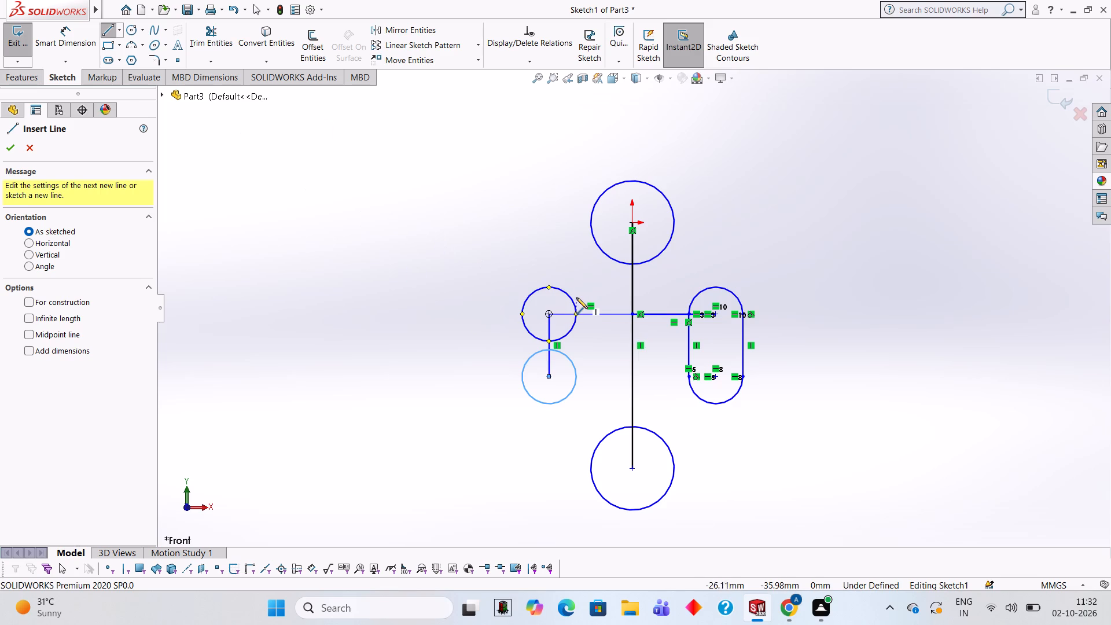
click(523, 314)
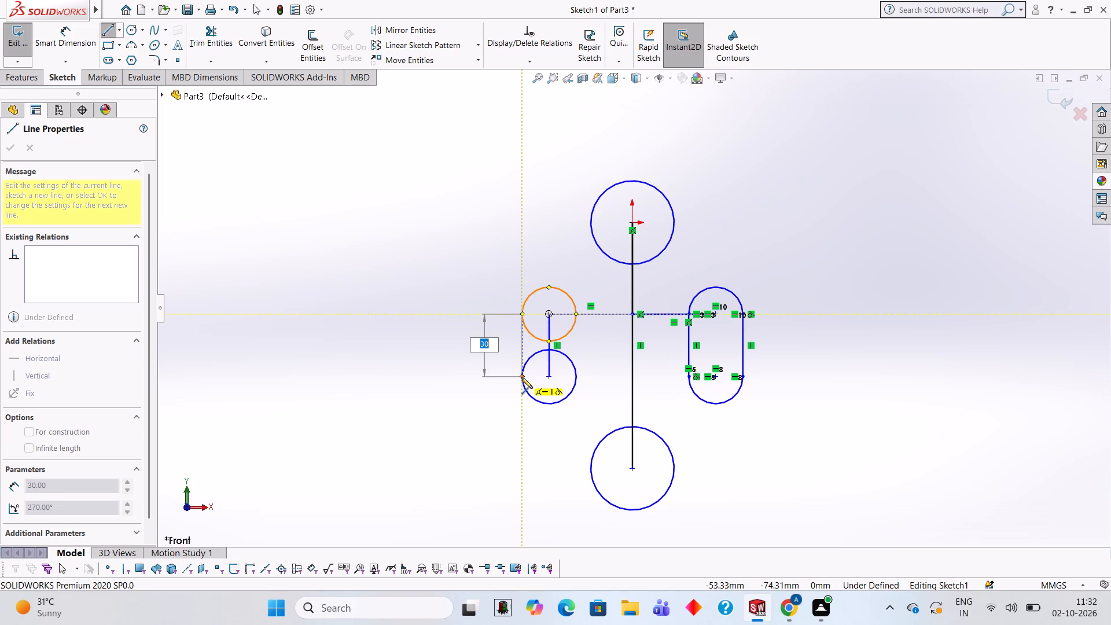
click(522, 378)
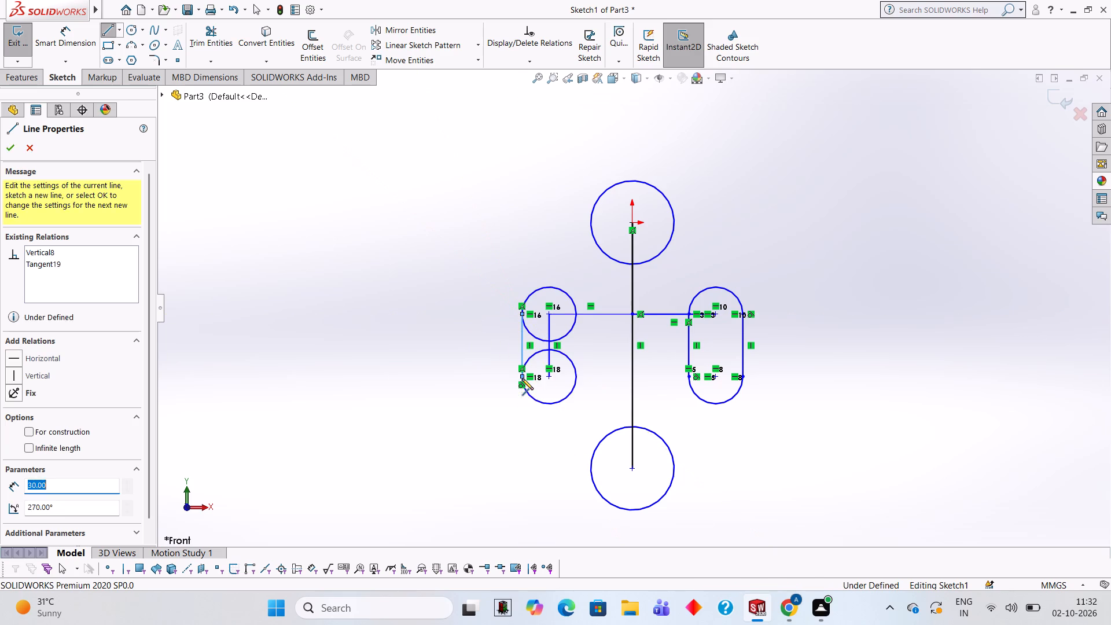
click(577, 379)
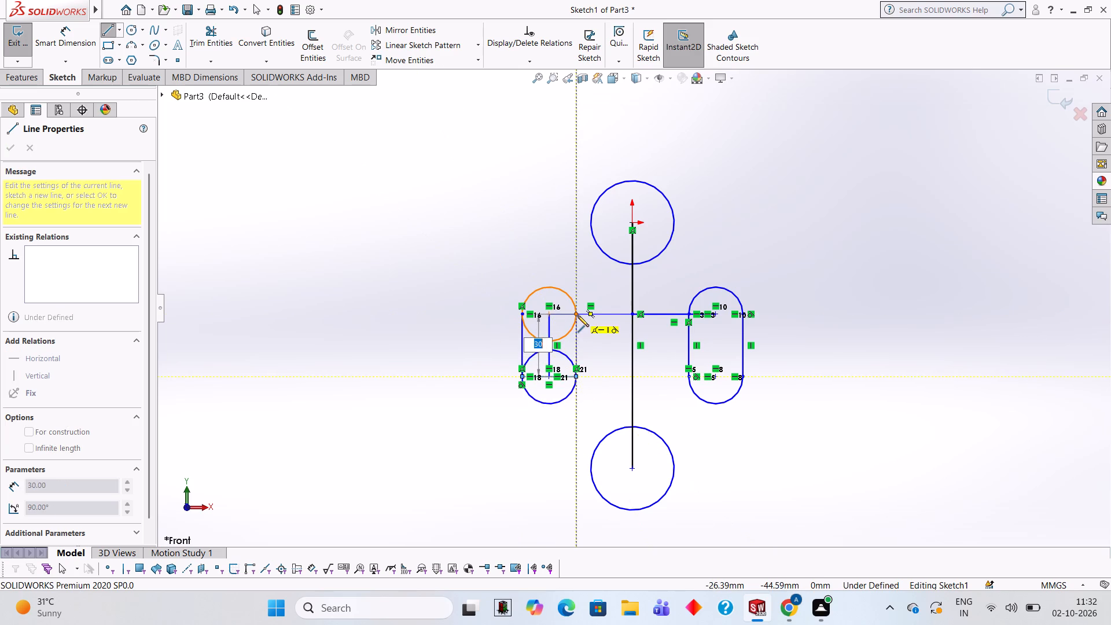
click(577, 315)
Trim the inner arcs, centre line and lower cross line between the two left-hand circles, leaving a slot-shaped outline.
click(219, 52)
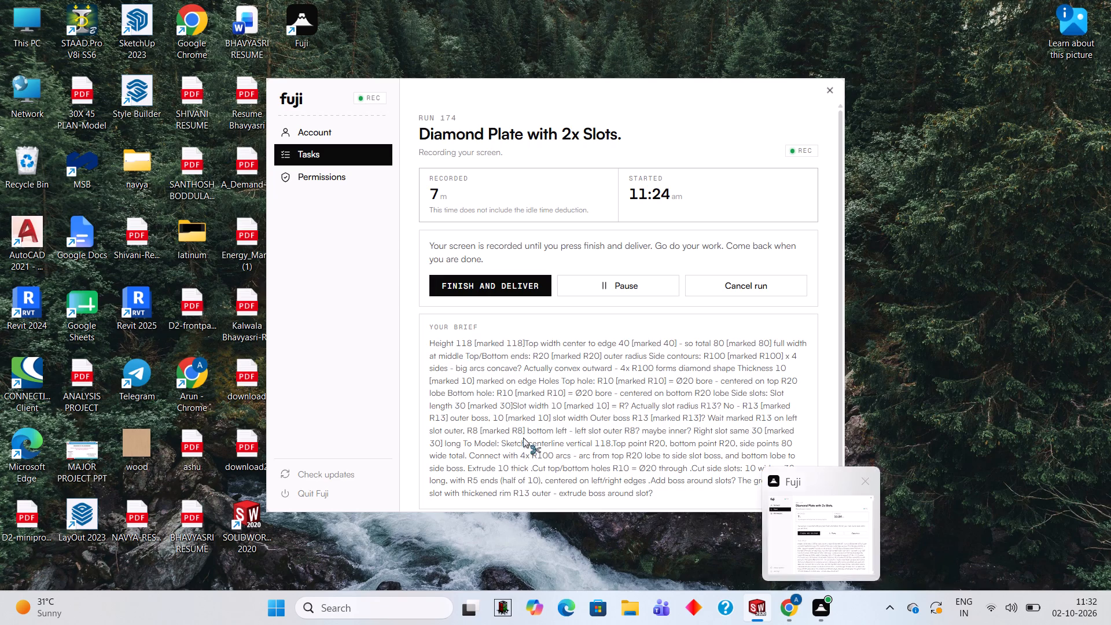
click(547, 327)
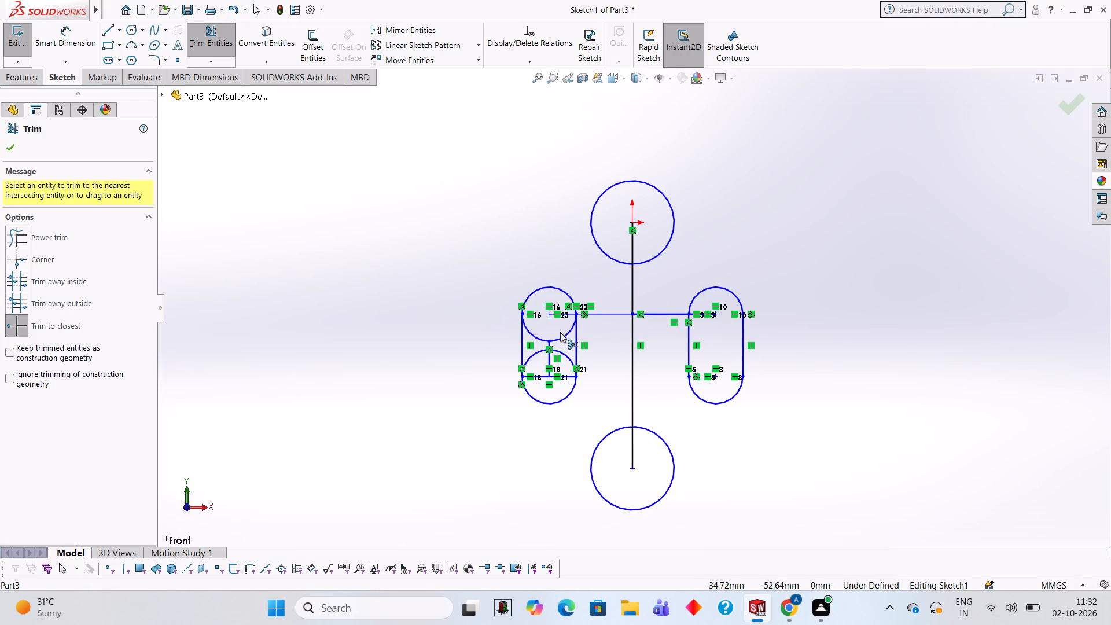
click(569, 333)
click(532, 336)
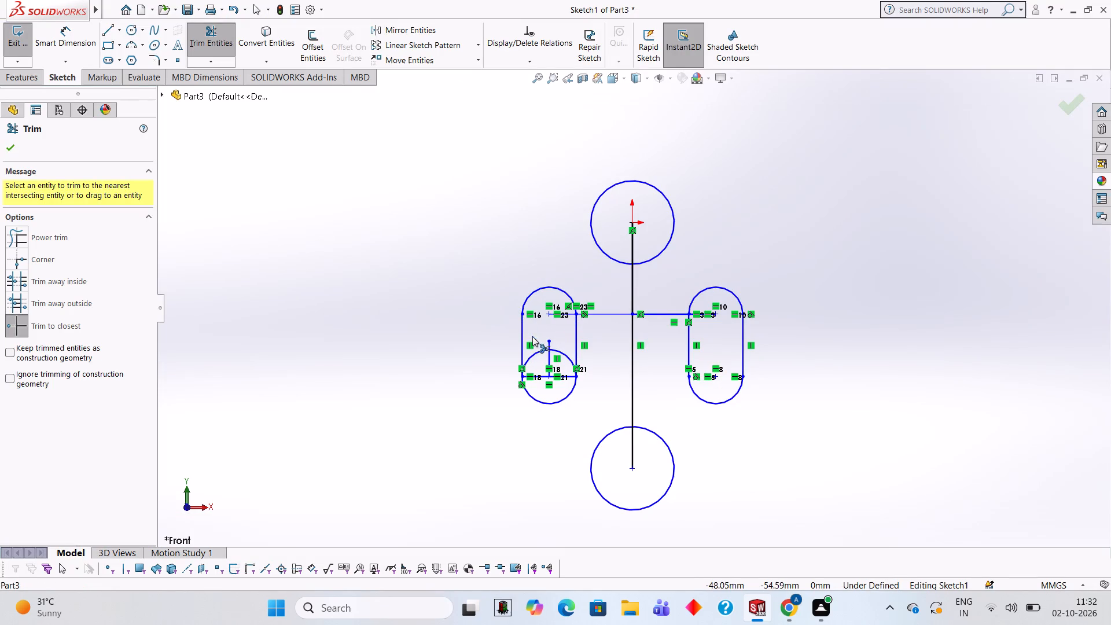
click(550, 346)
click(555, 351)
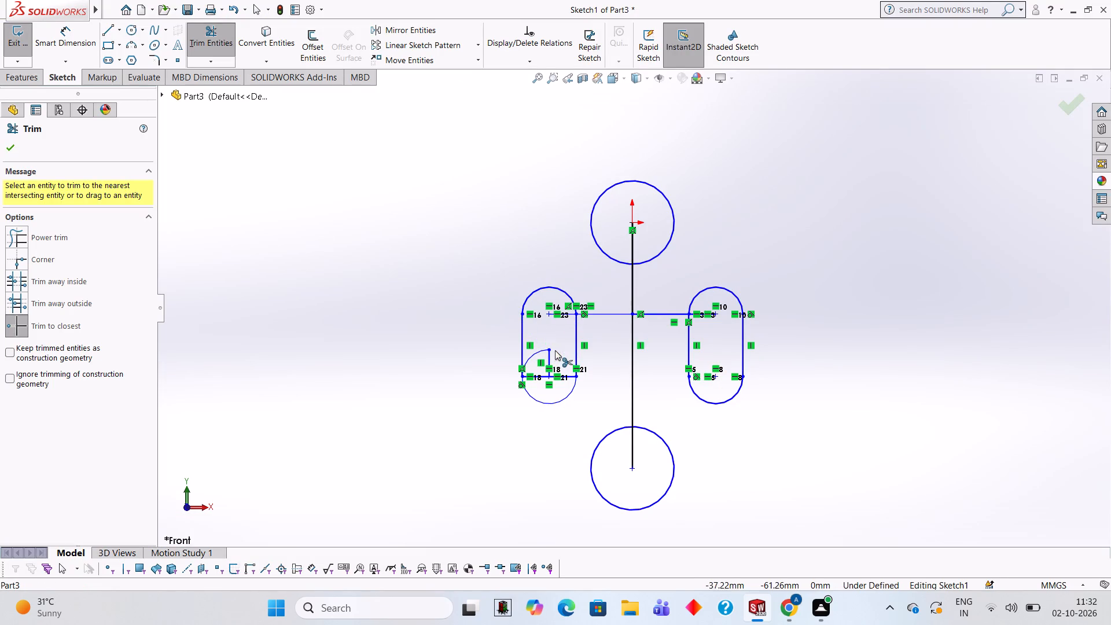
click(543, 351)
click(550, 355)
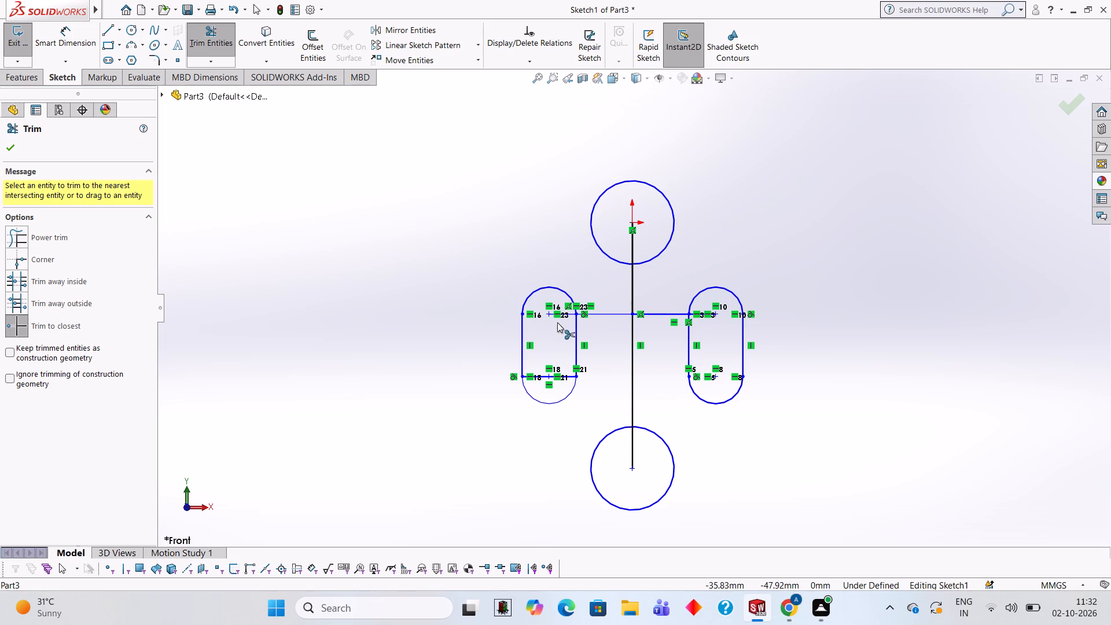
click(569, 373)
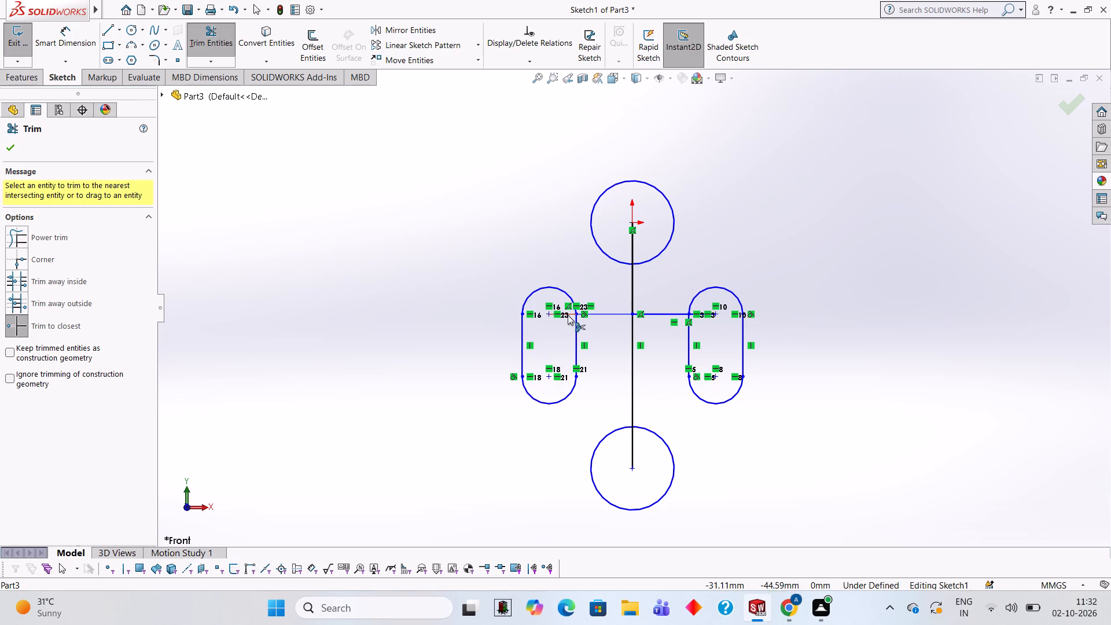
Trim away all horizontal connecting line segments inside the two slot outlines and between them and the central vertical line.
click(568, 314)
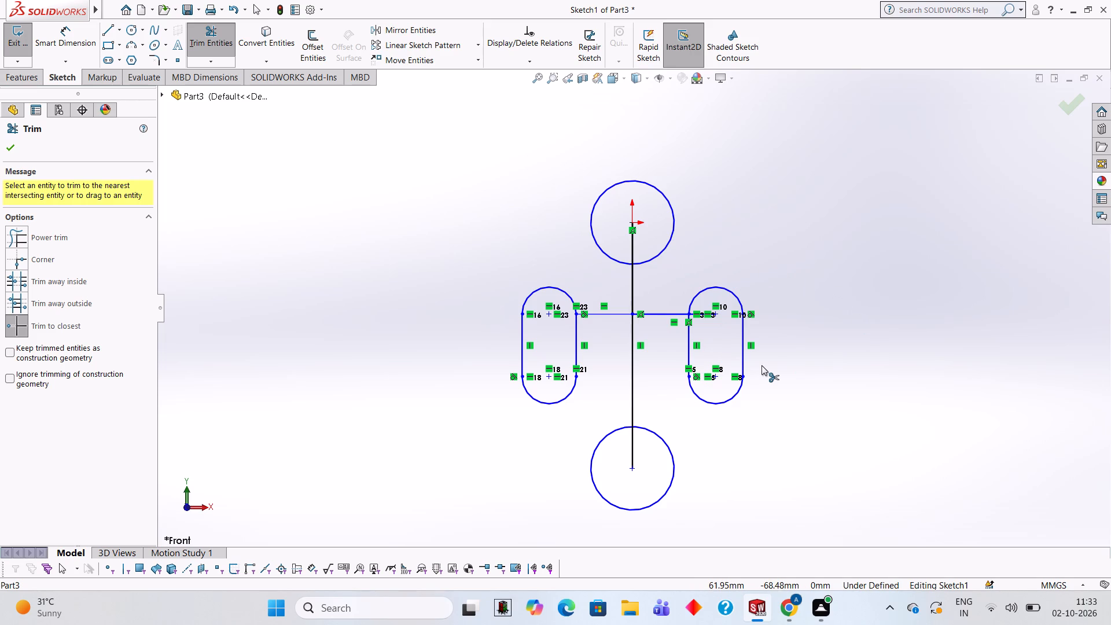
click(652, 315)
click(599, 315)
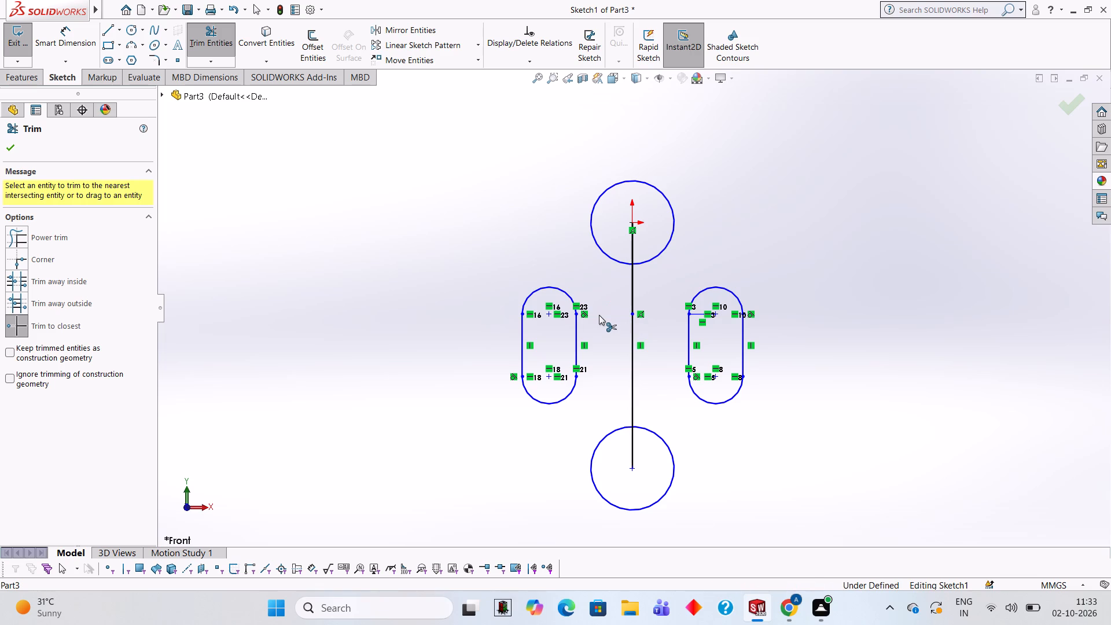
click(700, 316)
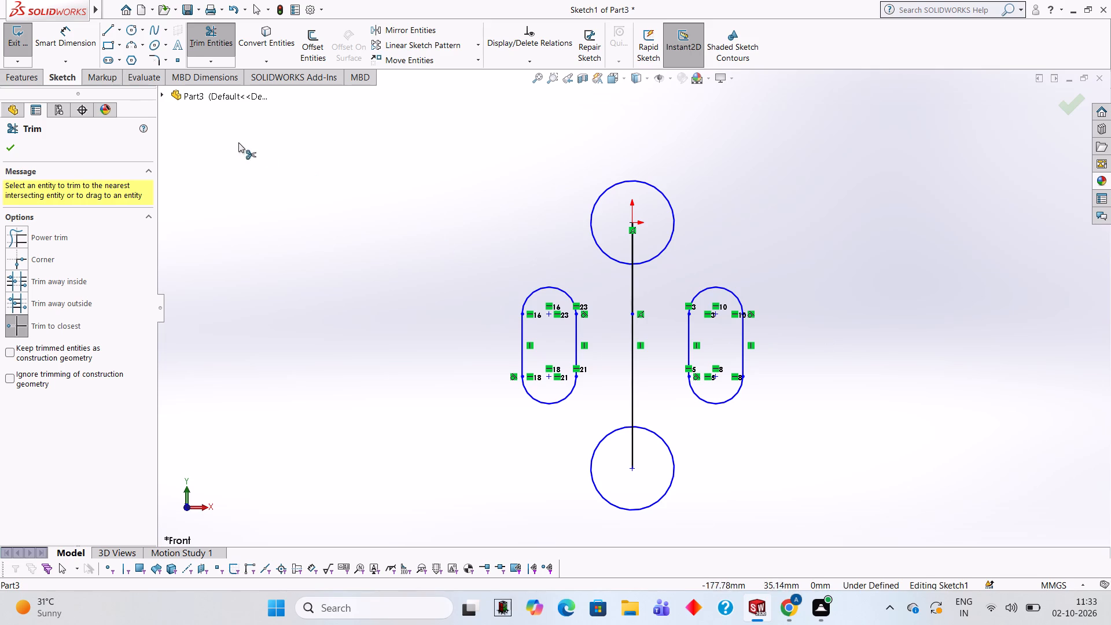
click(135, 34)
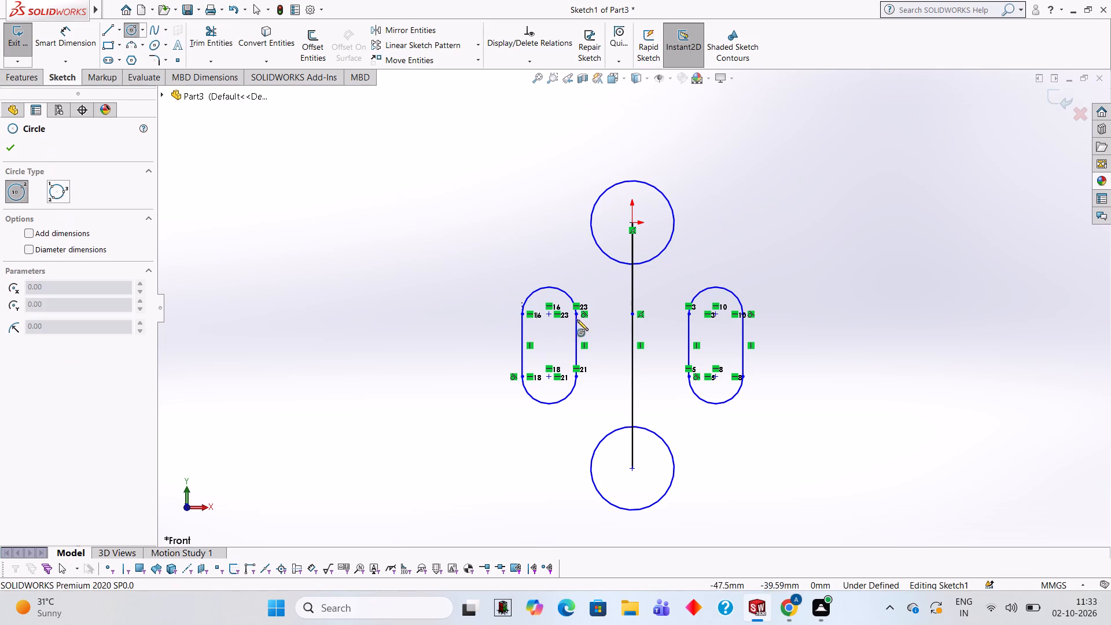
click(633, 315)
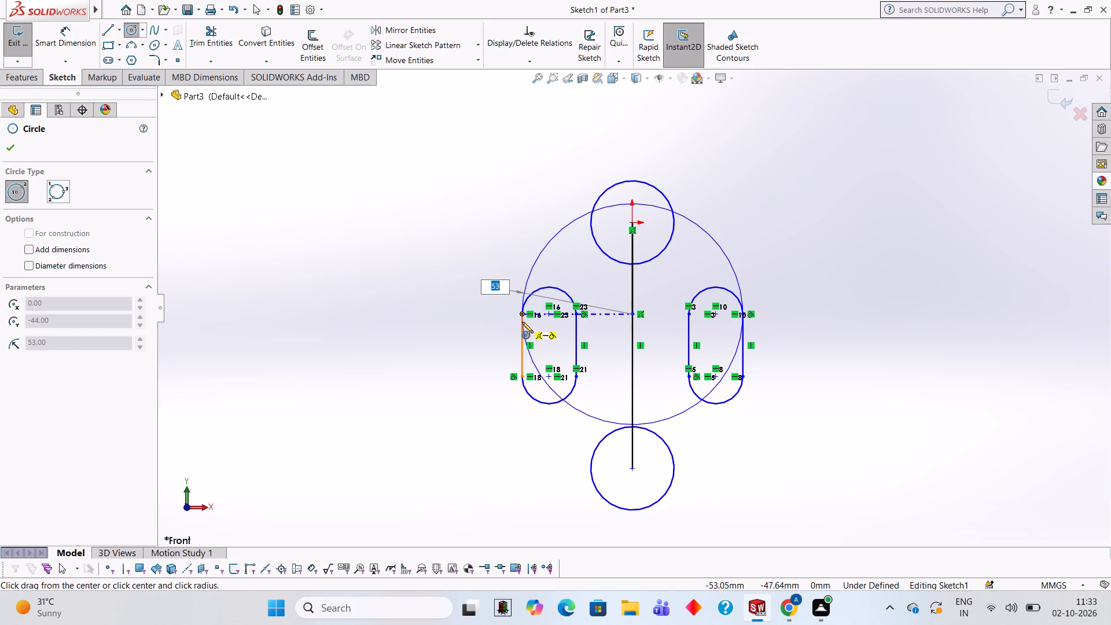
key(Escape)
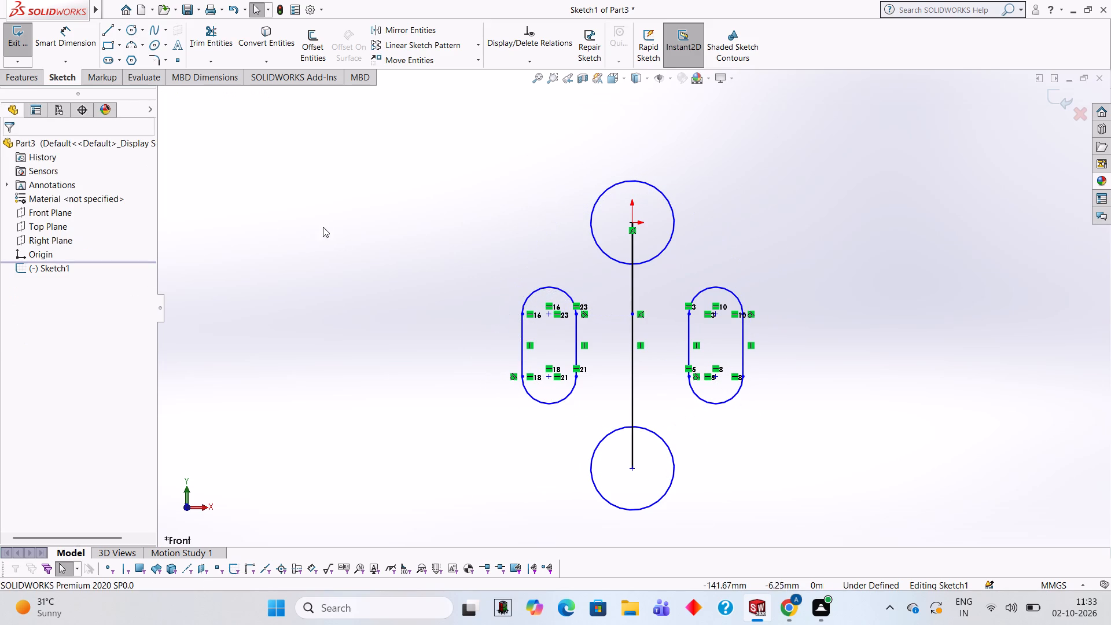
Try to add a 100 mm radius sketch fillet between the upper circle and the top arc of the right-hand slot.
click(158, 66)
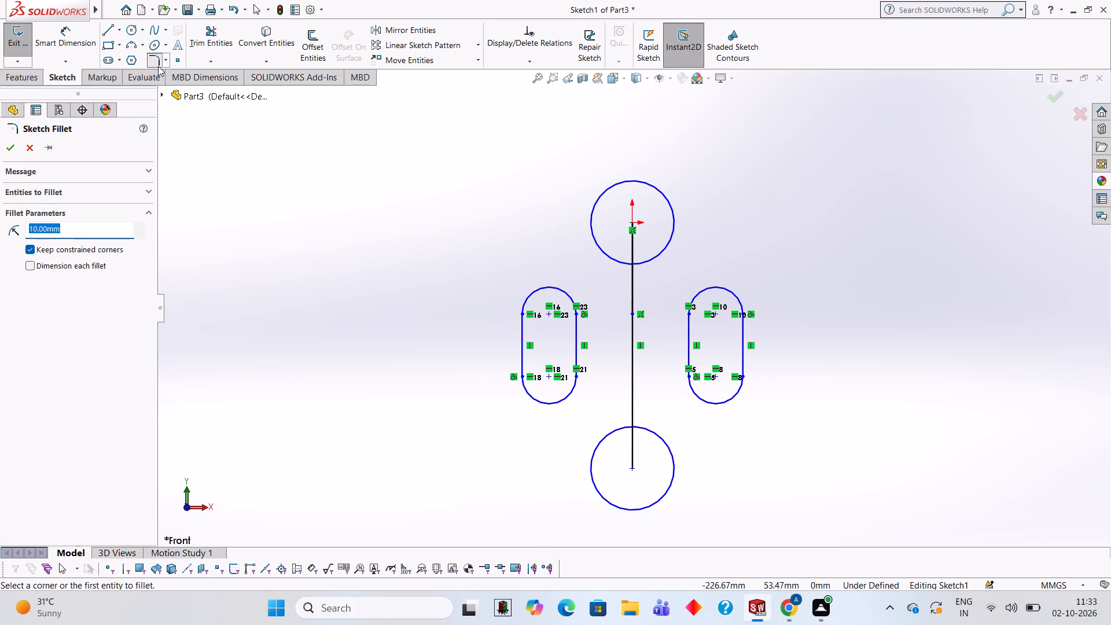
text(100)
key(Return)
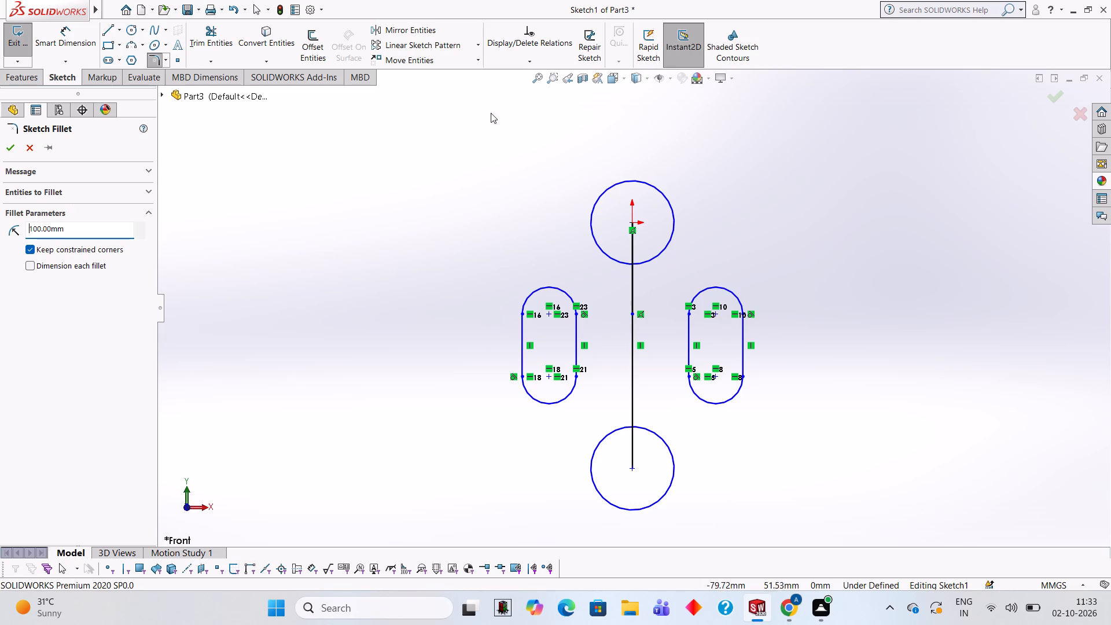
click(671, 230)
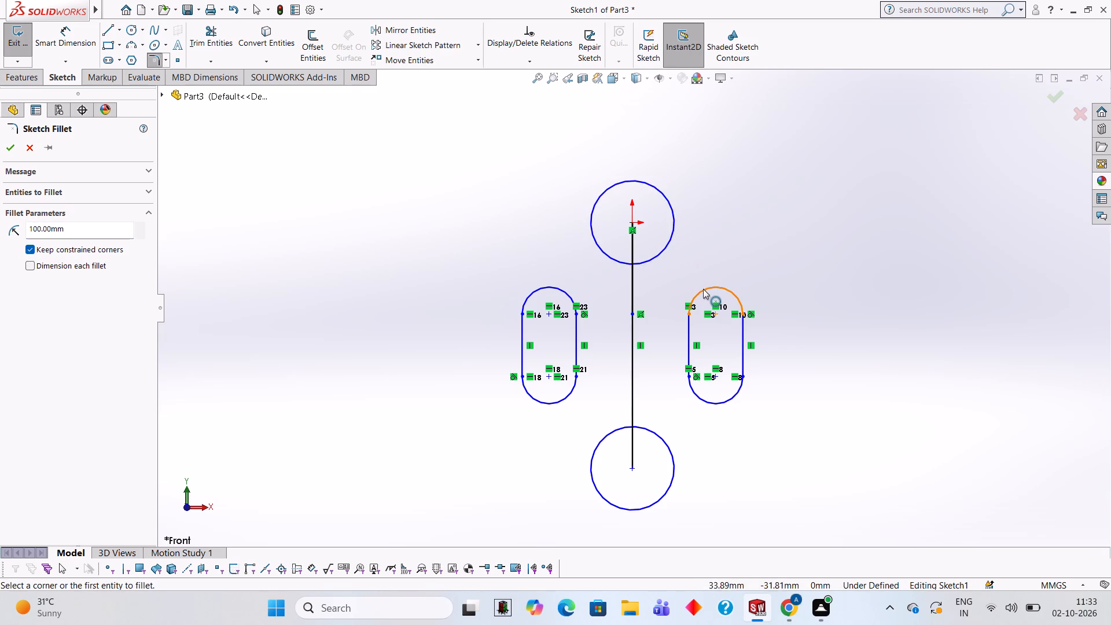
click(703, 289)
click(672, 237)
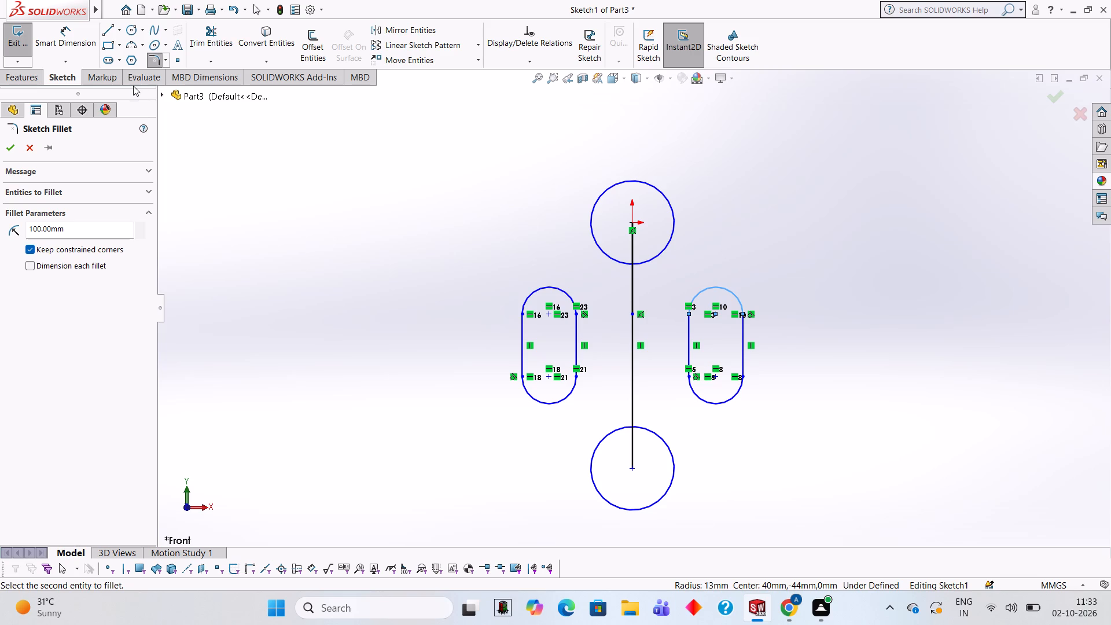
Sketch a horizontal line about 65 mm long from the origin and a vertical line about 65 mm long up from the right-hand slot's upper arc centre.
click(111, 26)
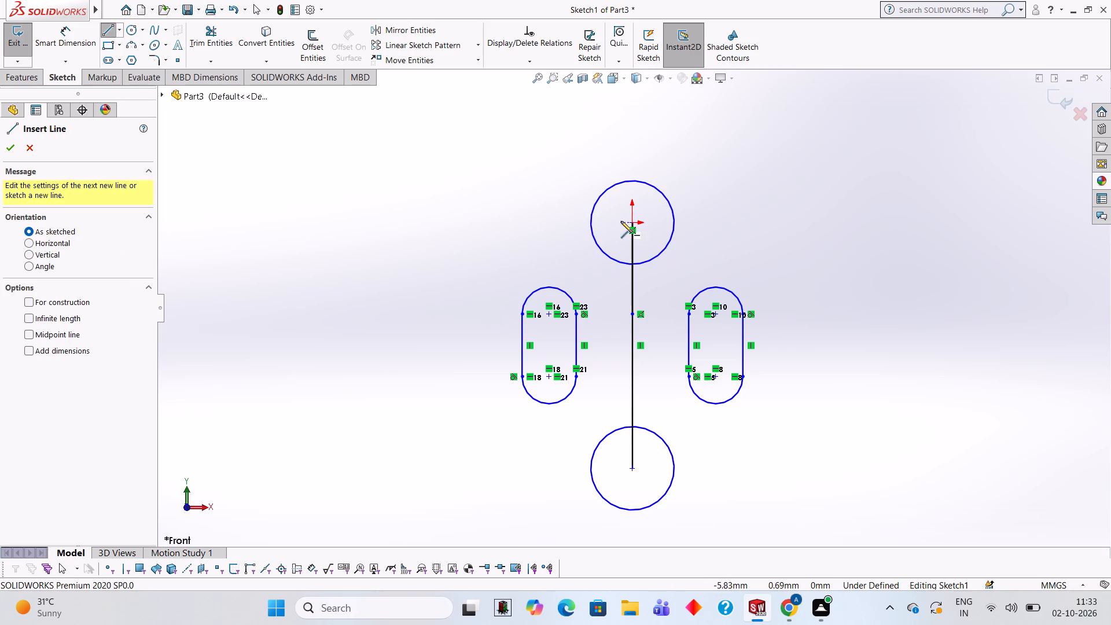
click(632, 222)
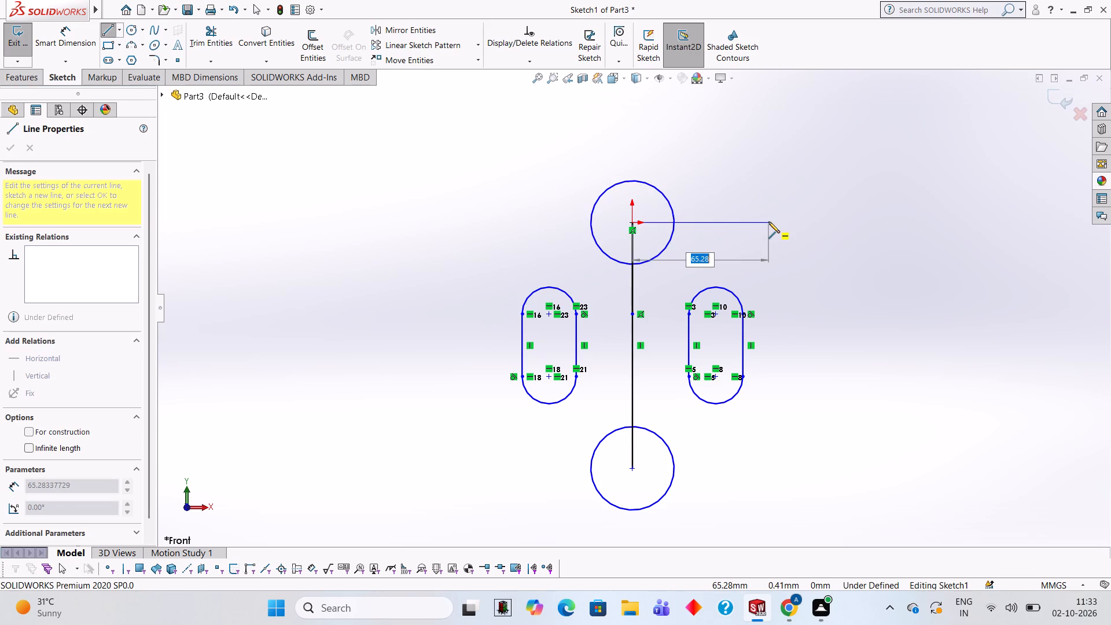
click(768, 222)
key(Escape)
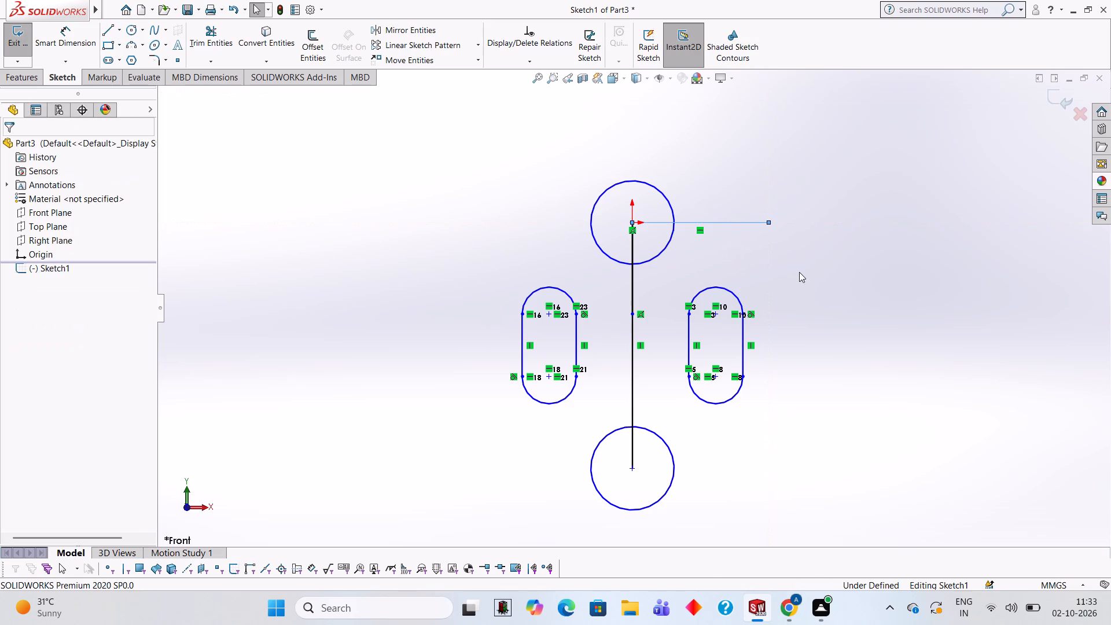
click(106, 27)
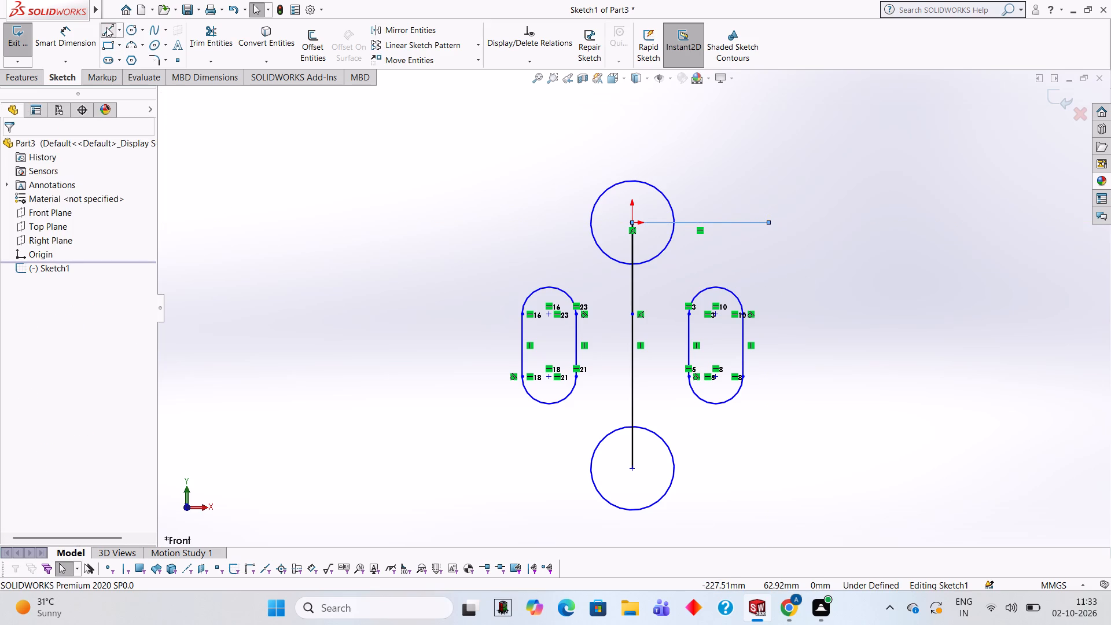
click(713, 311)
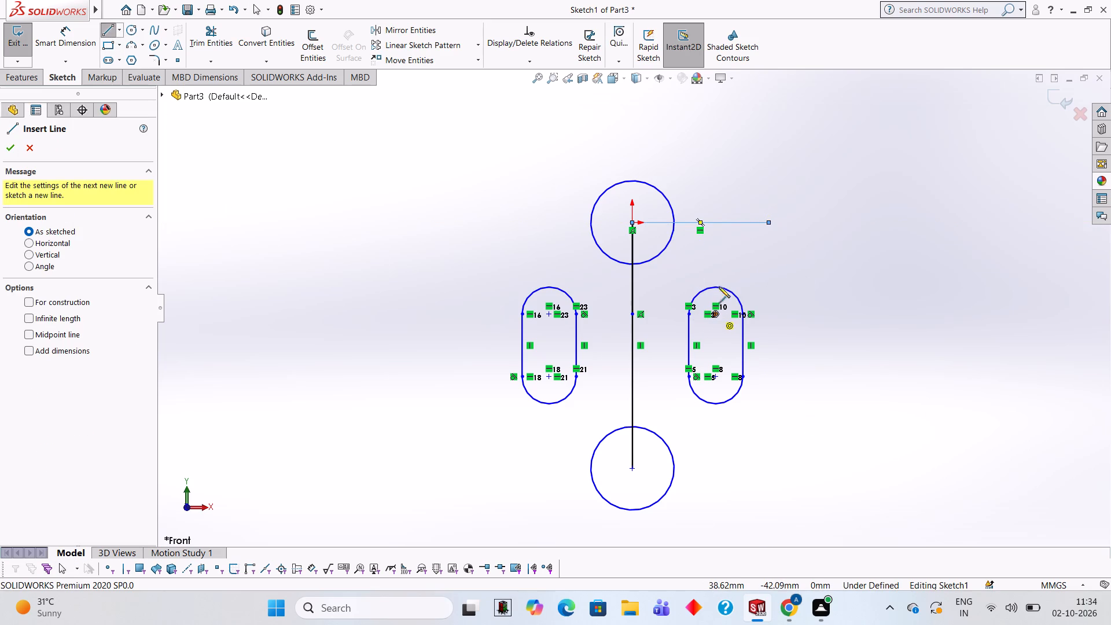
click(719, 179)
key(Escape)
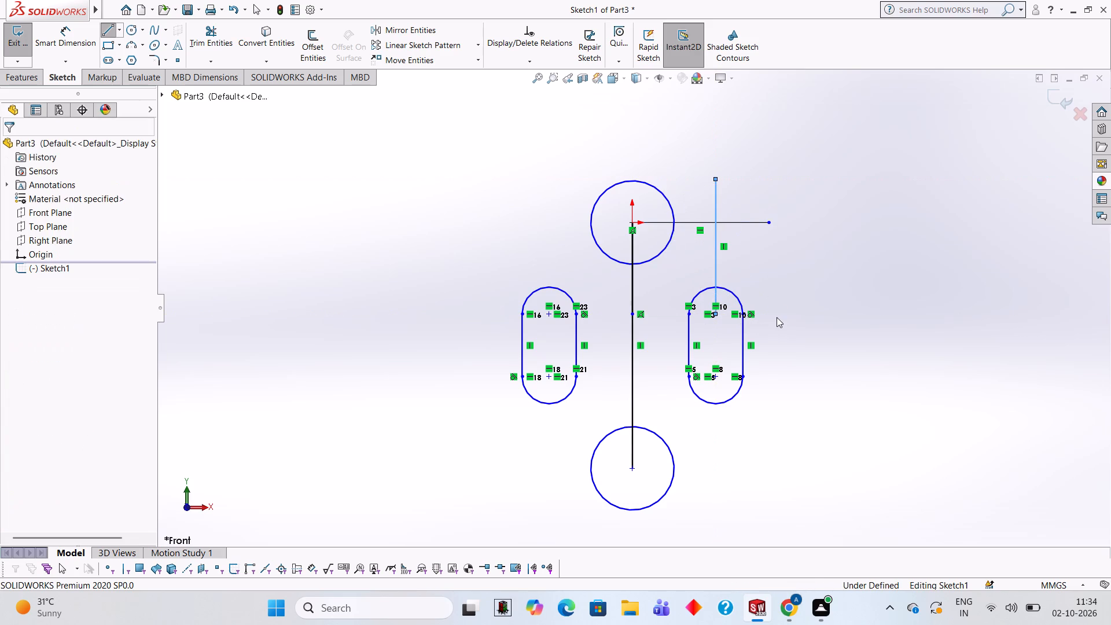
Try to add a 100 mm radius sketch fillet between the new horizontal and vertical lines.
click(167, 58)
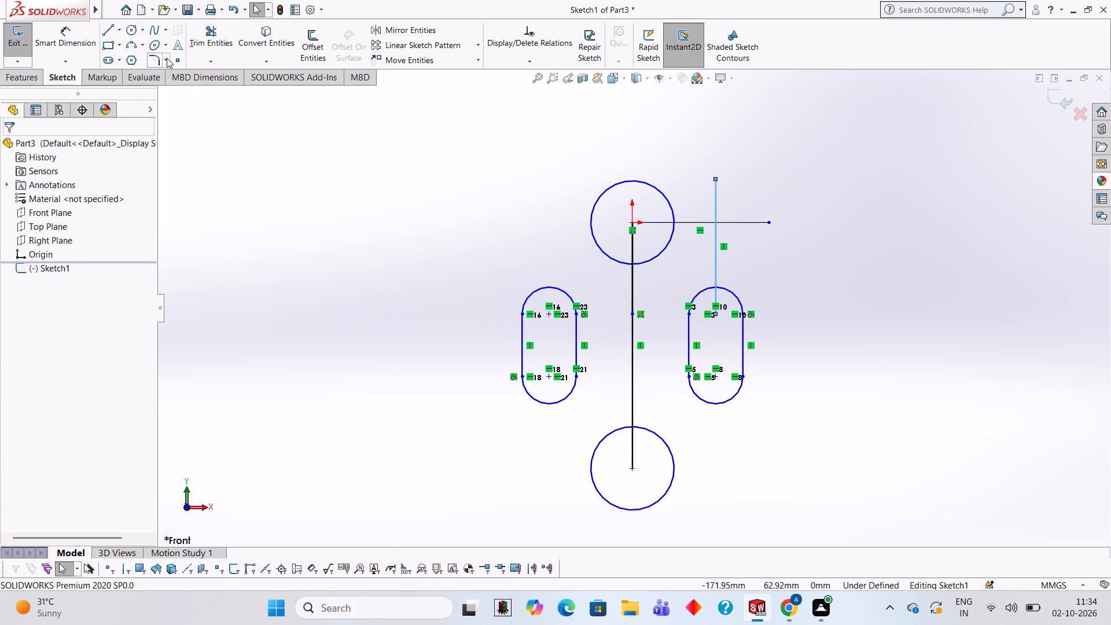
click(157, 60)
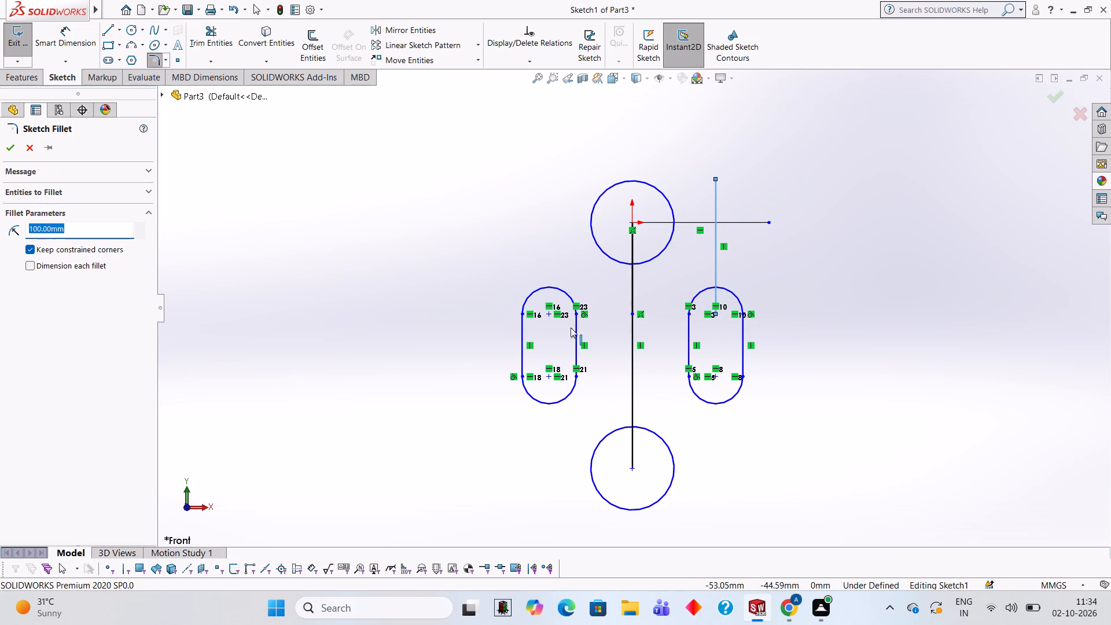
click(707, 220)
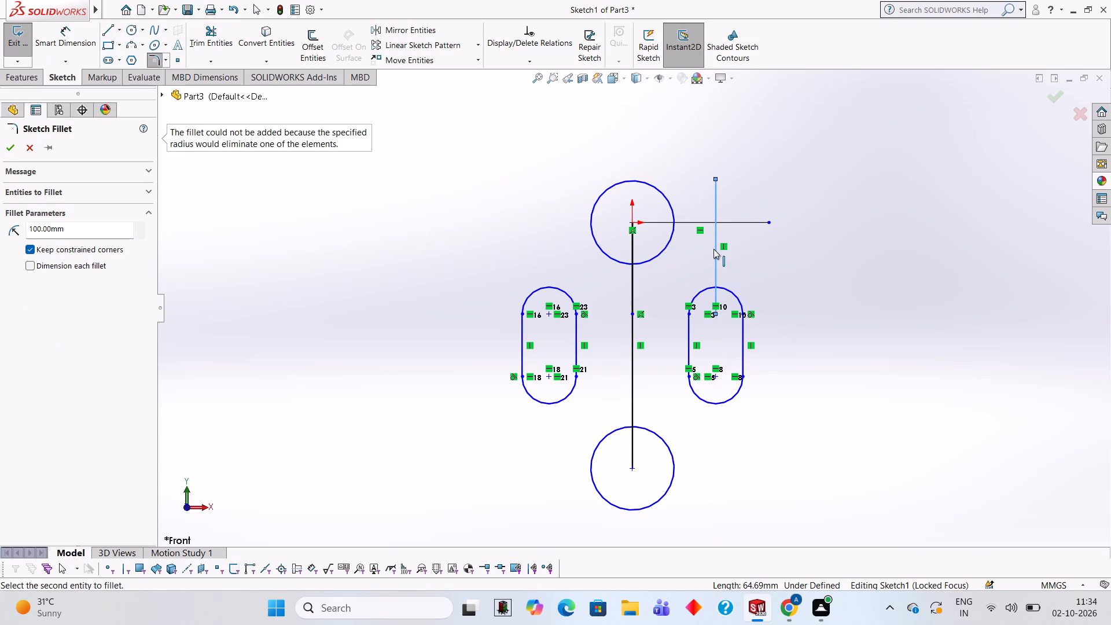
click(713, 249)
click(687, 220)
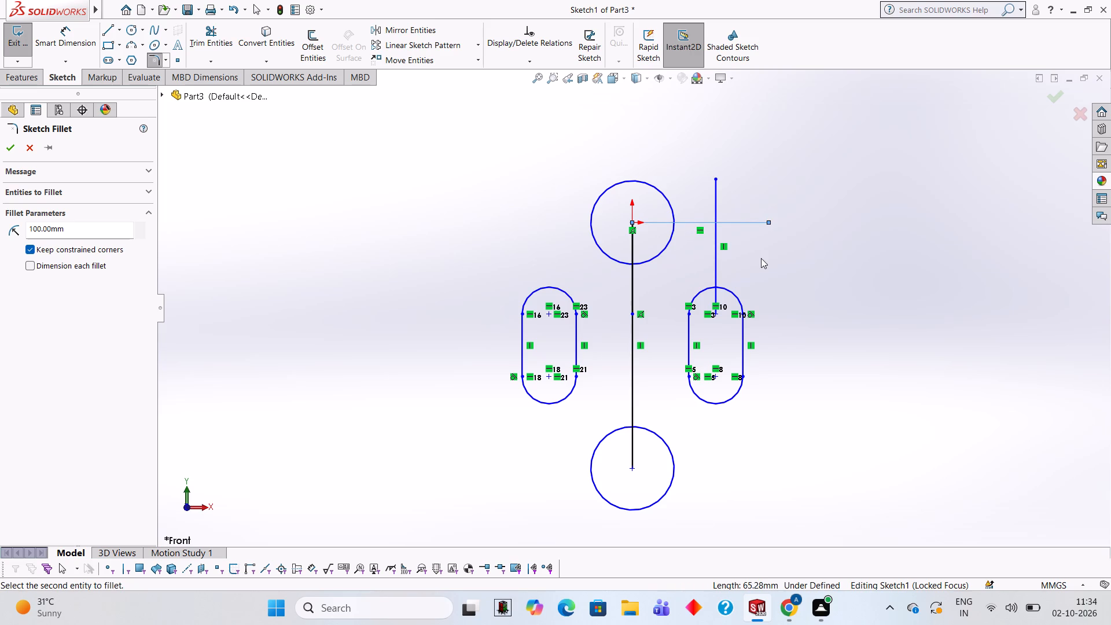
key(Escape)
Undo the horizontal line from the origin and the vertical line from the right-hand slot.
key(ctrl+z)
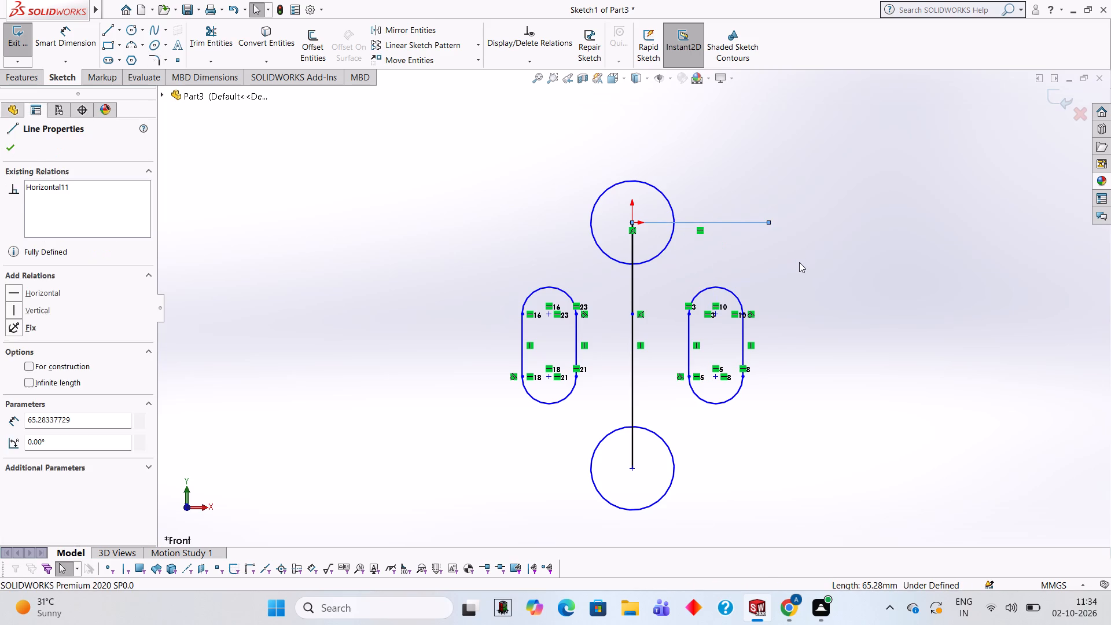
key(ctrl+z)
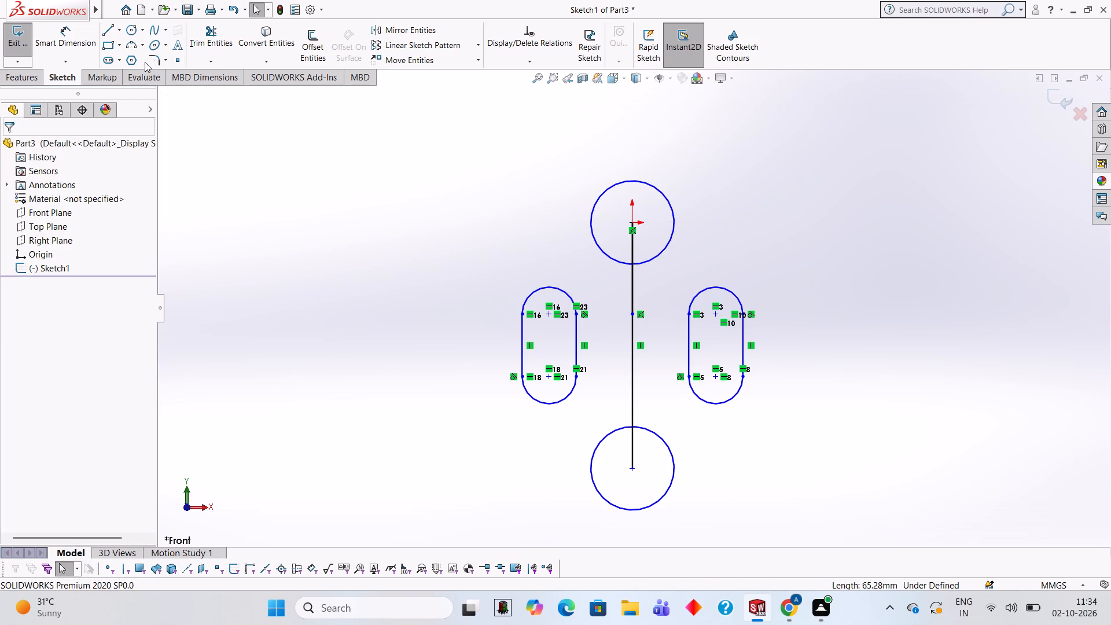
Sketch an inward-curving three-point arc of radius 100 mm from the upper circle's right side to the top arc of the right-hand slot.
click(134, 47)
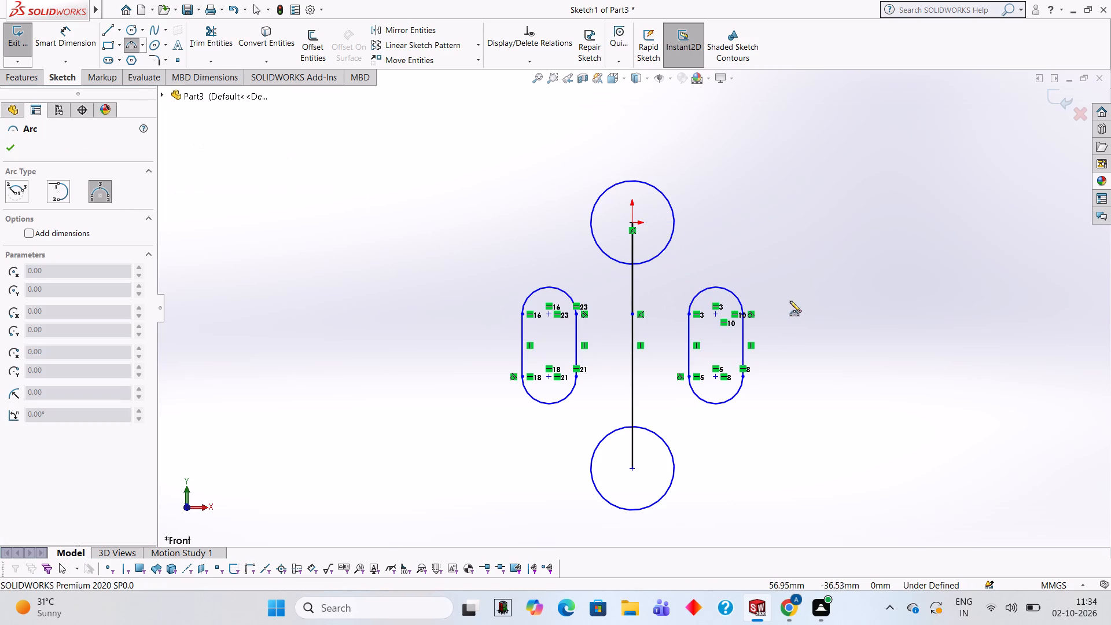
click(670, 204)
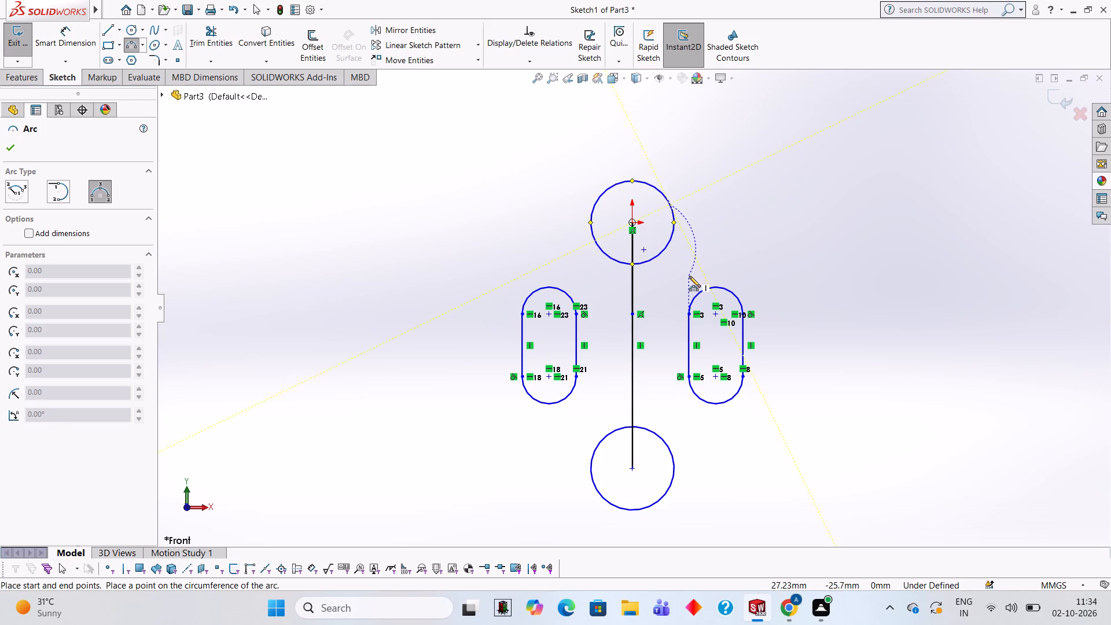
click(733, 293)
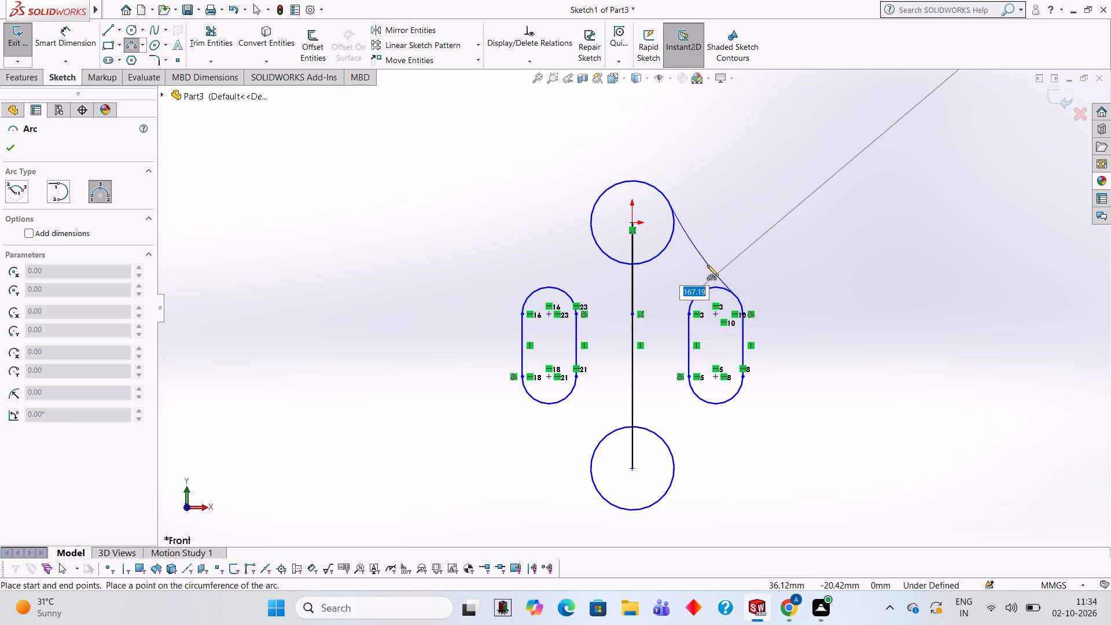
text(100)
key(Return)
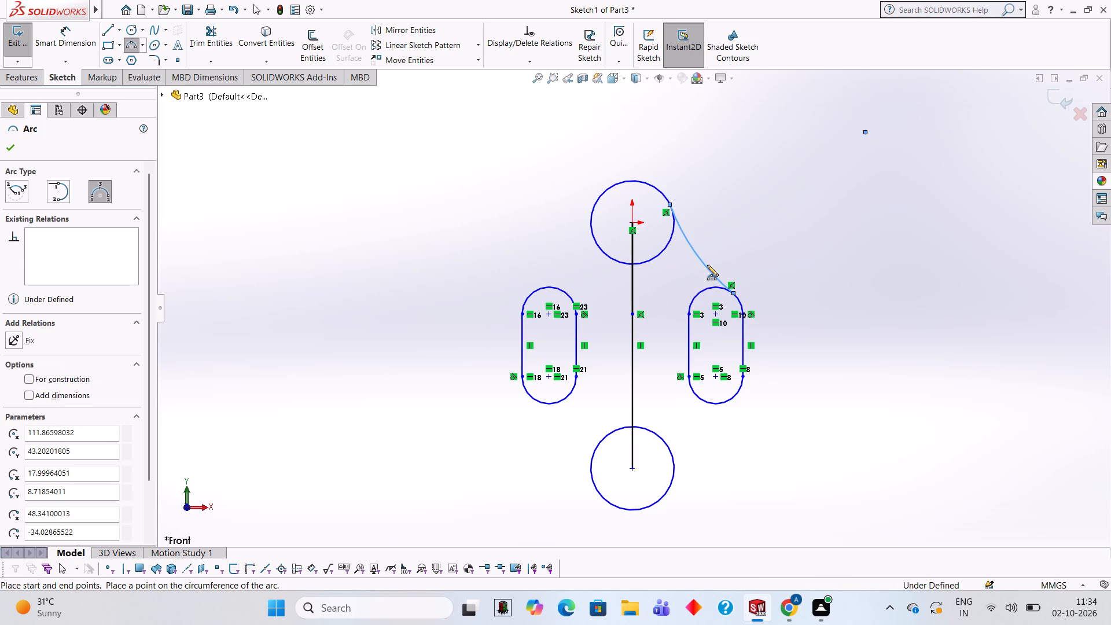
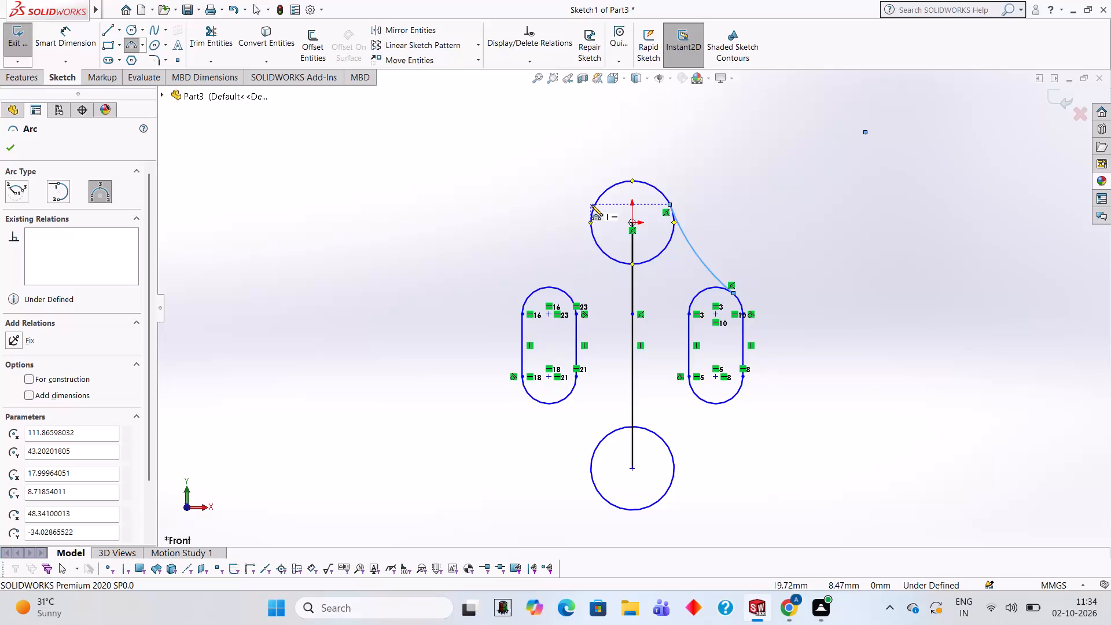
Sketch an inward-curving three-point arc of radius 100 mm from the upper circle's left side to the left slot's top arc.
click(594, 204)
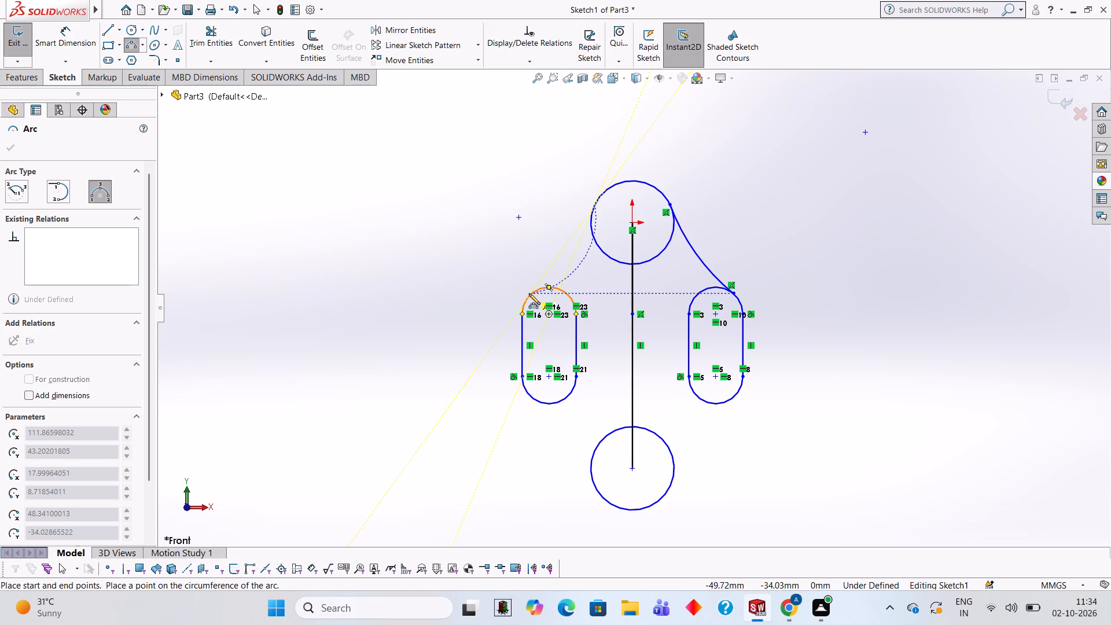
click(529, 293)
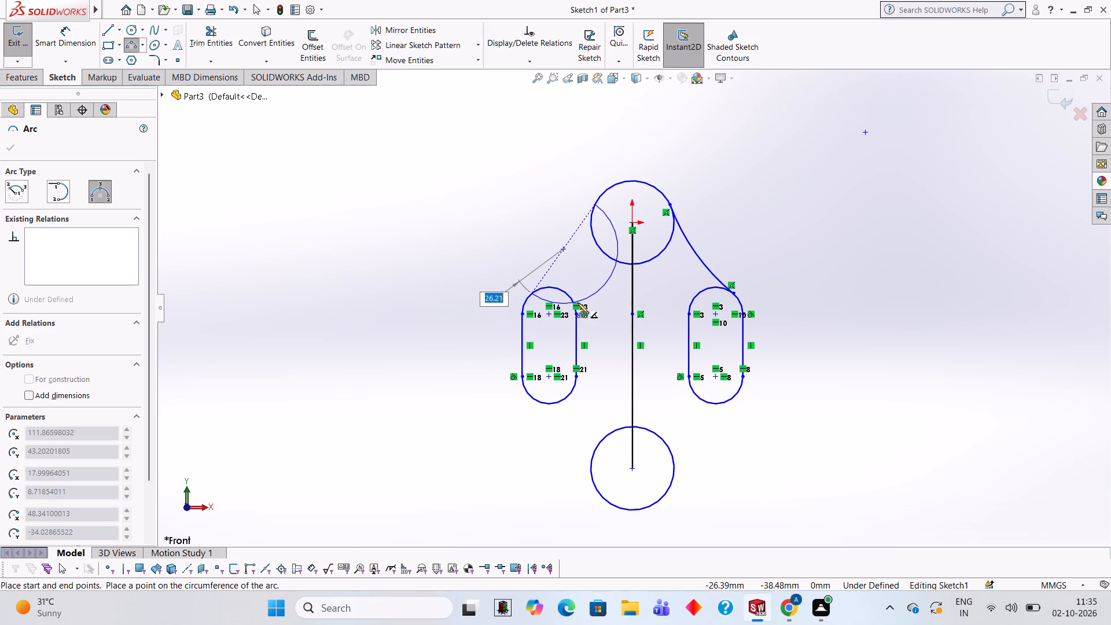
text(100)
key(Return)
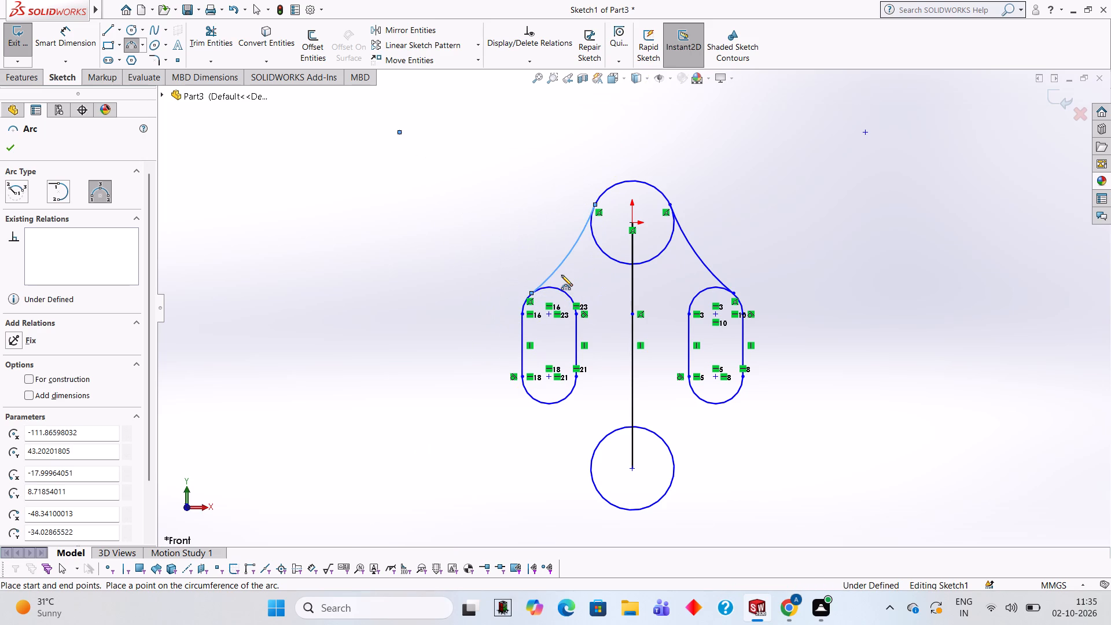
click(760, 177)
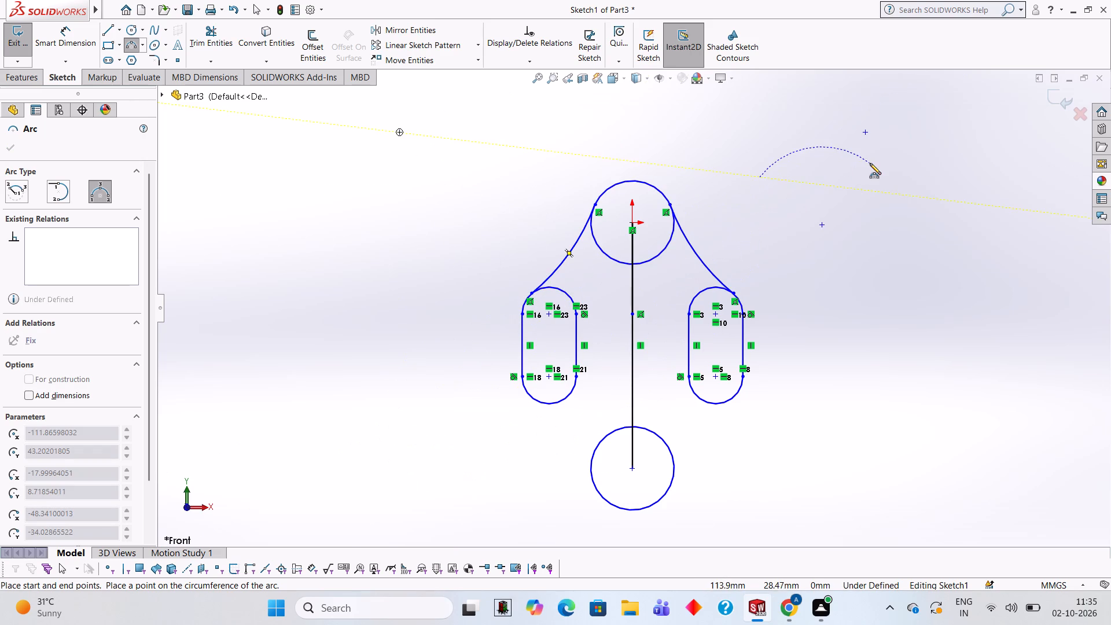
key(Escape)
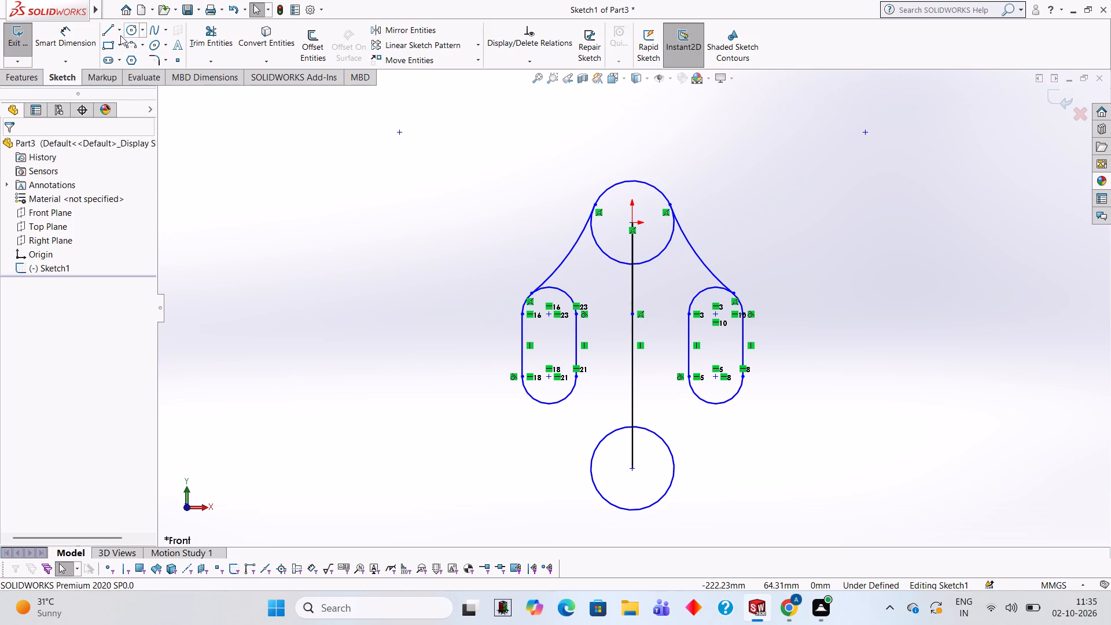
Sketch an inward-curving three-point arc of radius 100 mm from the lower circle's left side to the left slot's bottom arc.
click(131, 46)
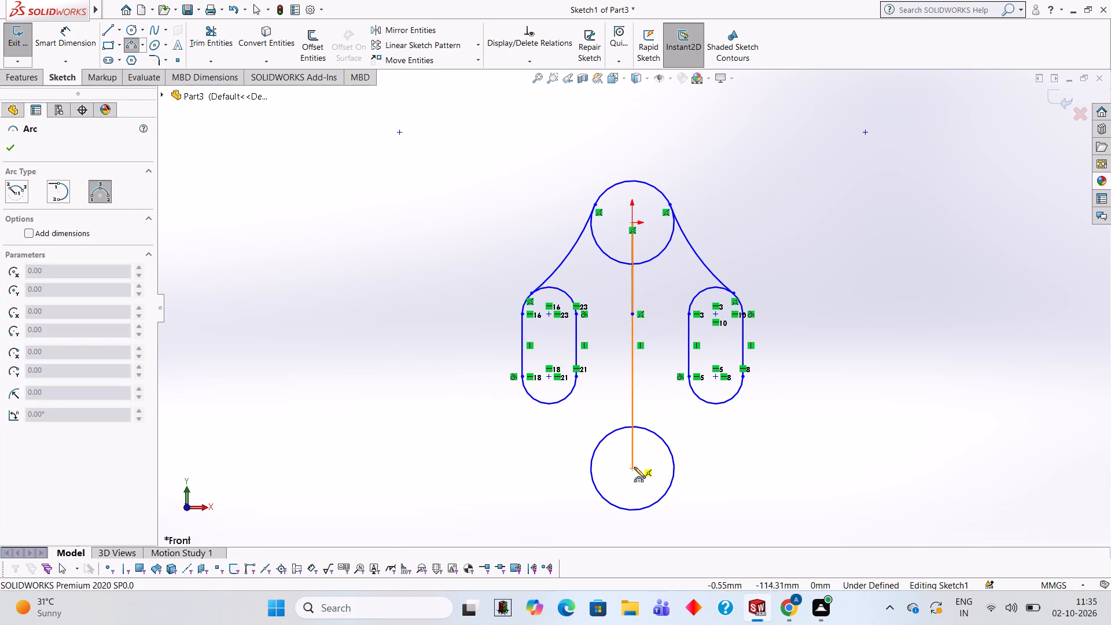
click(594, 489)
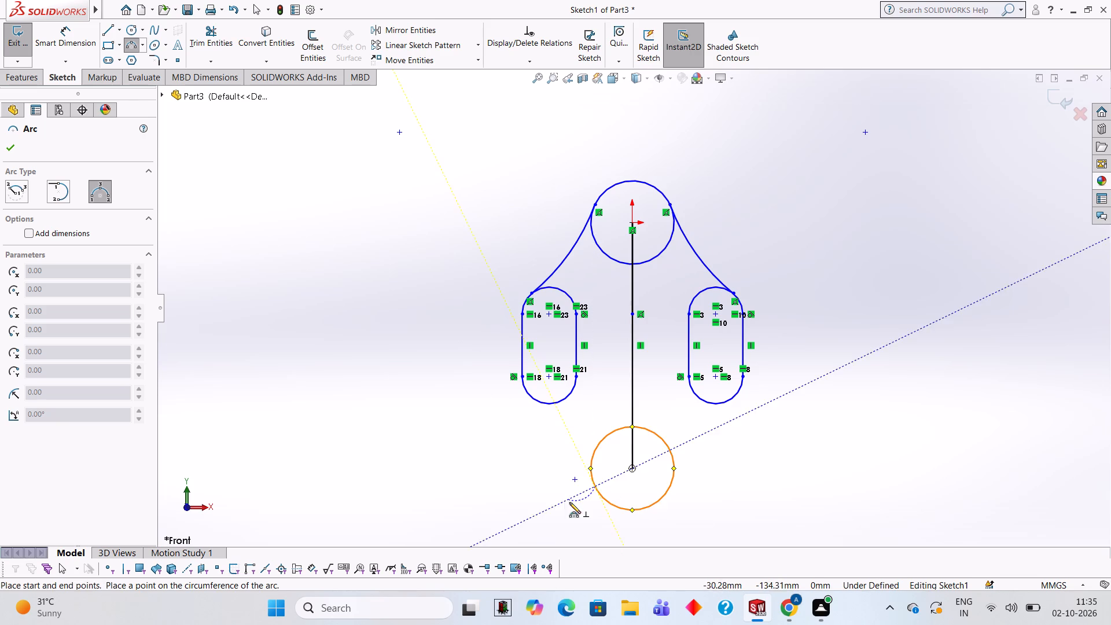
click(530, 396)
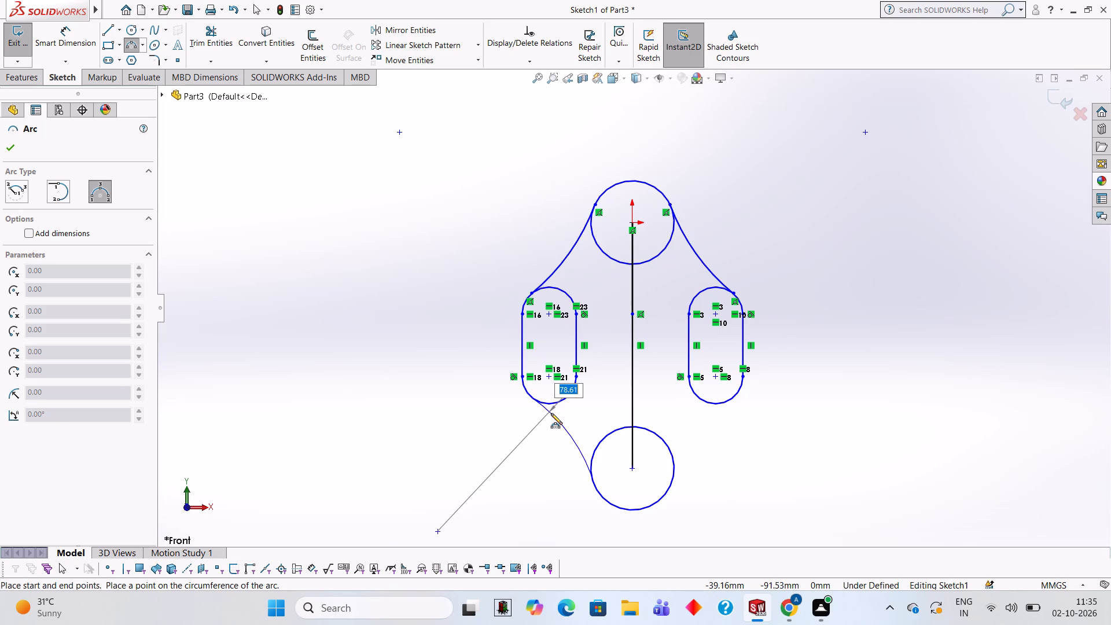
text(100)
key(Return)
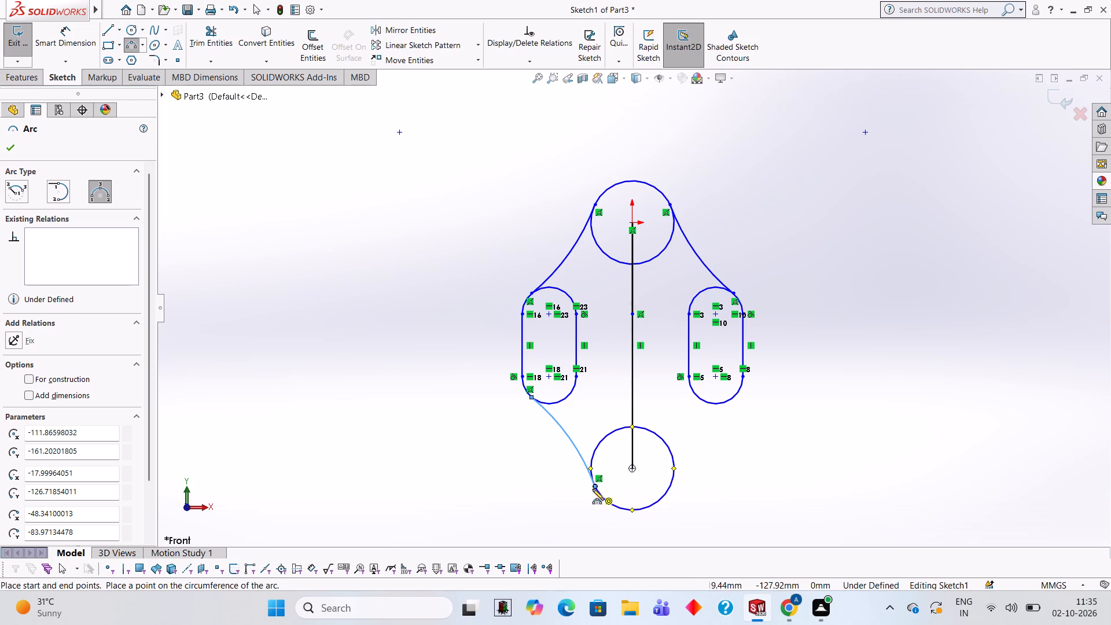
Sketch an inward-curving three-point arc of radius 100 mm from the lower circle's right side to the right slot's bottom arc.
click(669, 487)
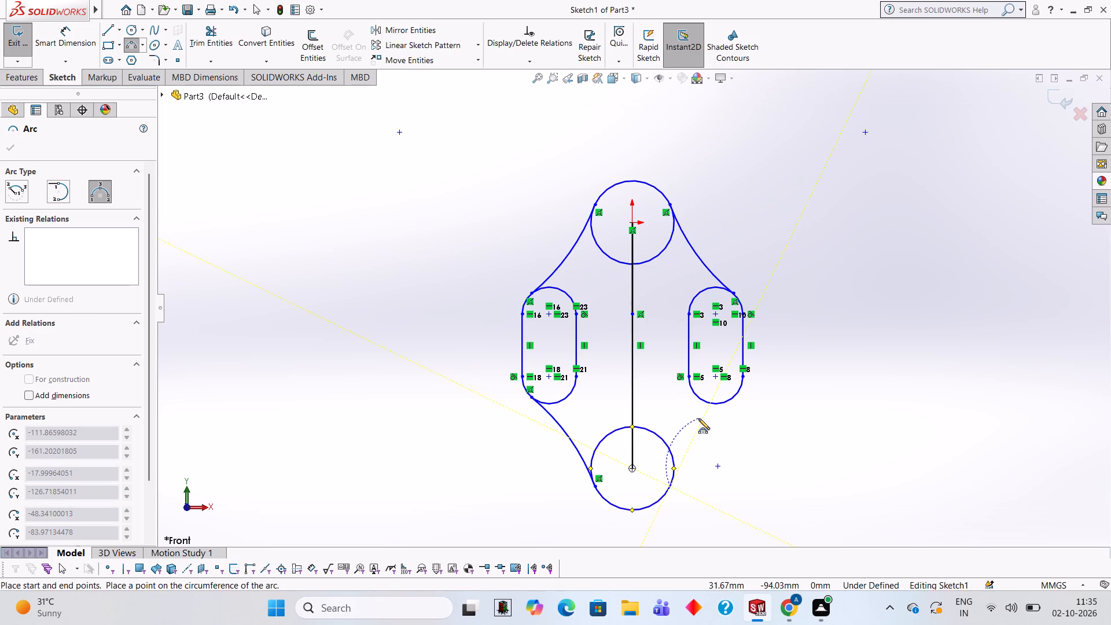
click(734, 396)
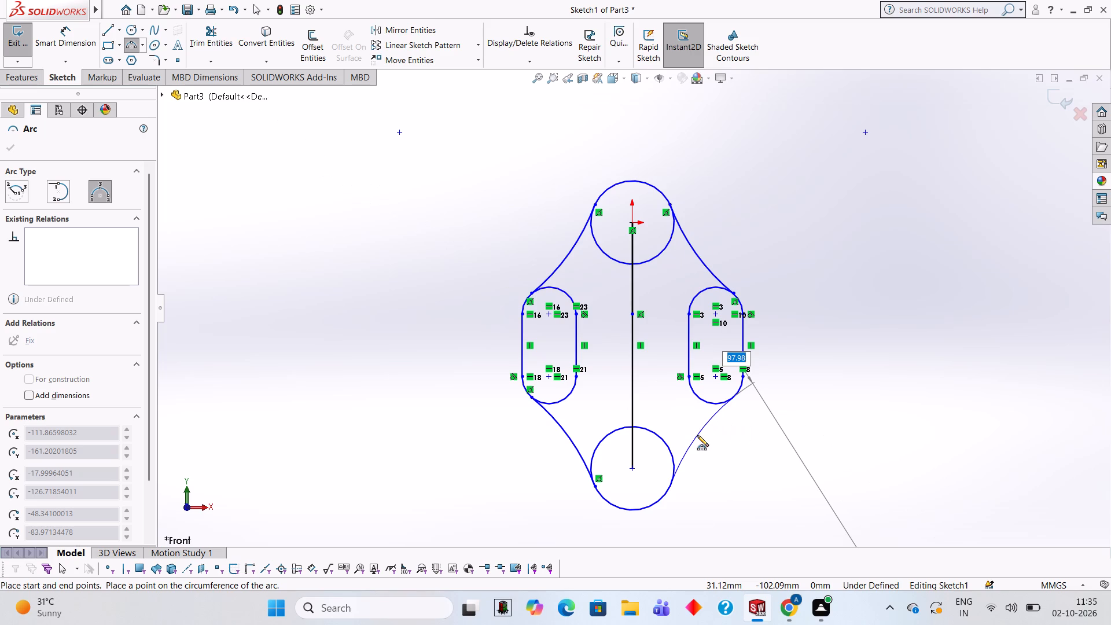
text(100)
key(Return)
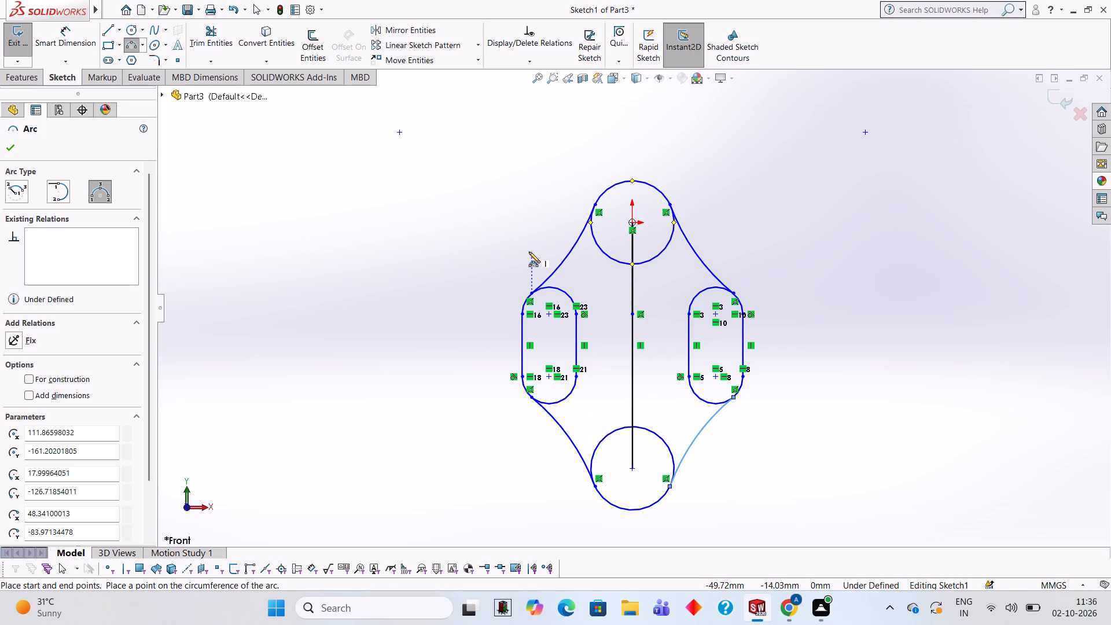
Trim away the inner portions of the upper and lower circles and the vertical centre line between them.
click(219, 35)
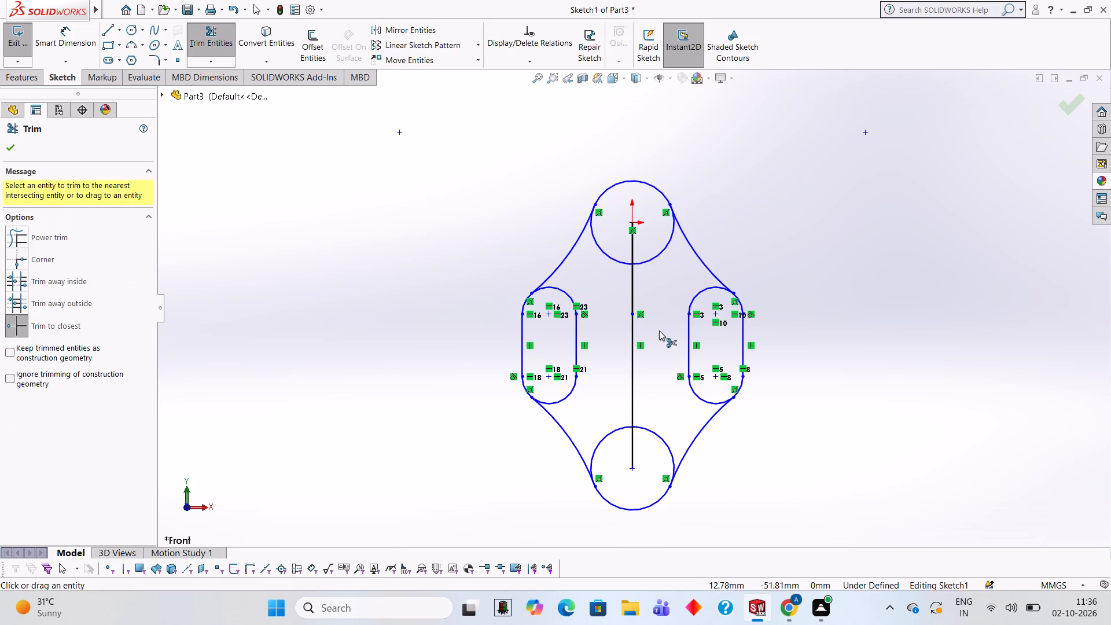
click(664, 254)
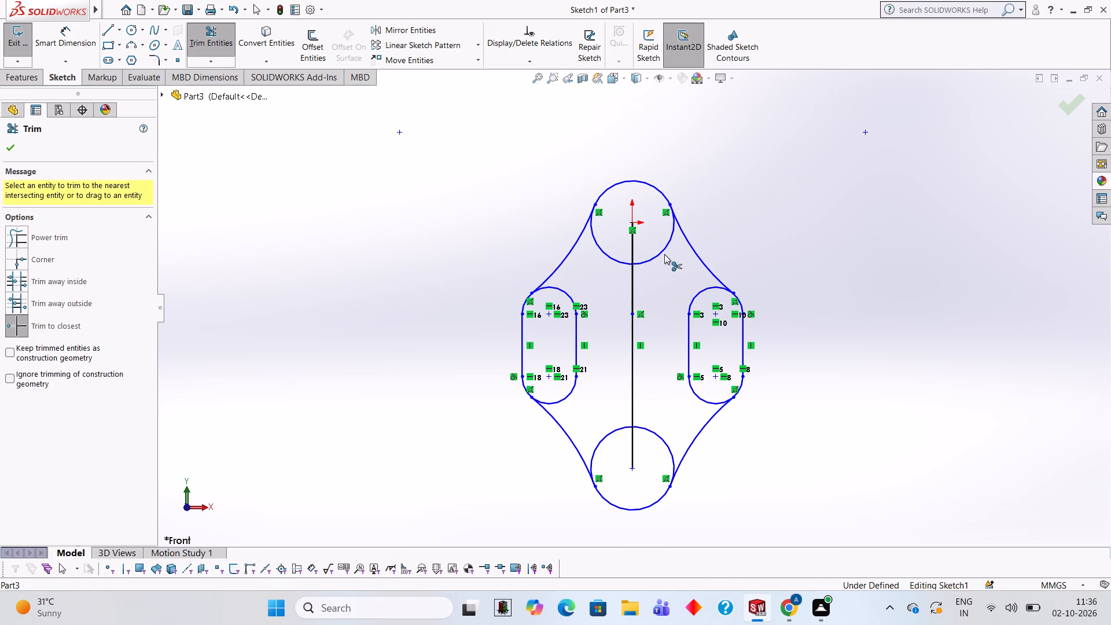
click(605, 252)
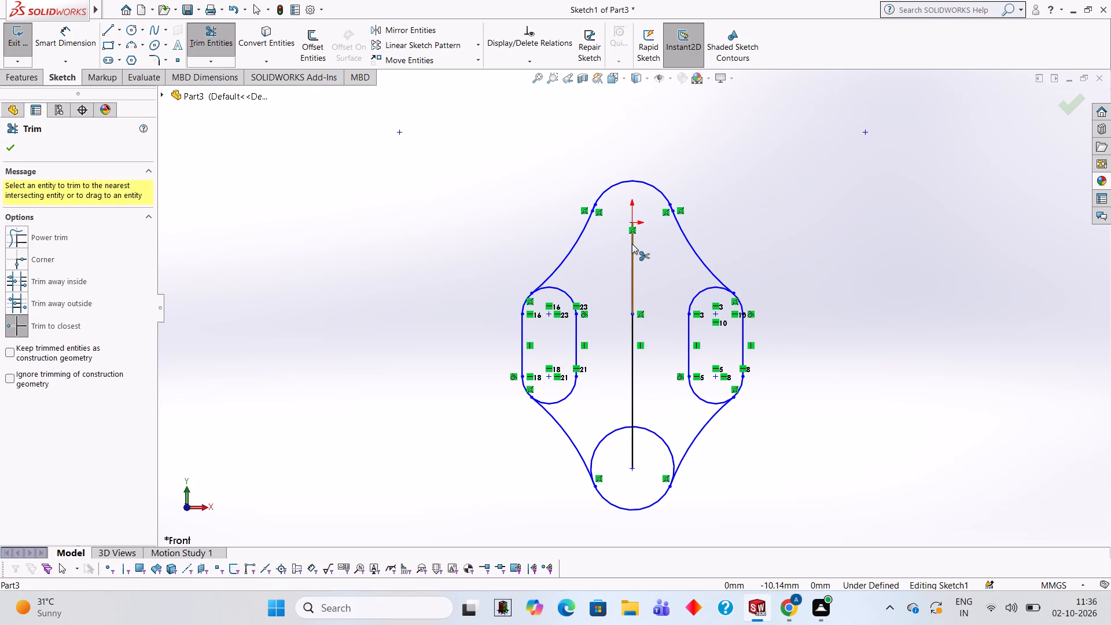
click(632, 244)
click(632, 244)
click(632, 333)
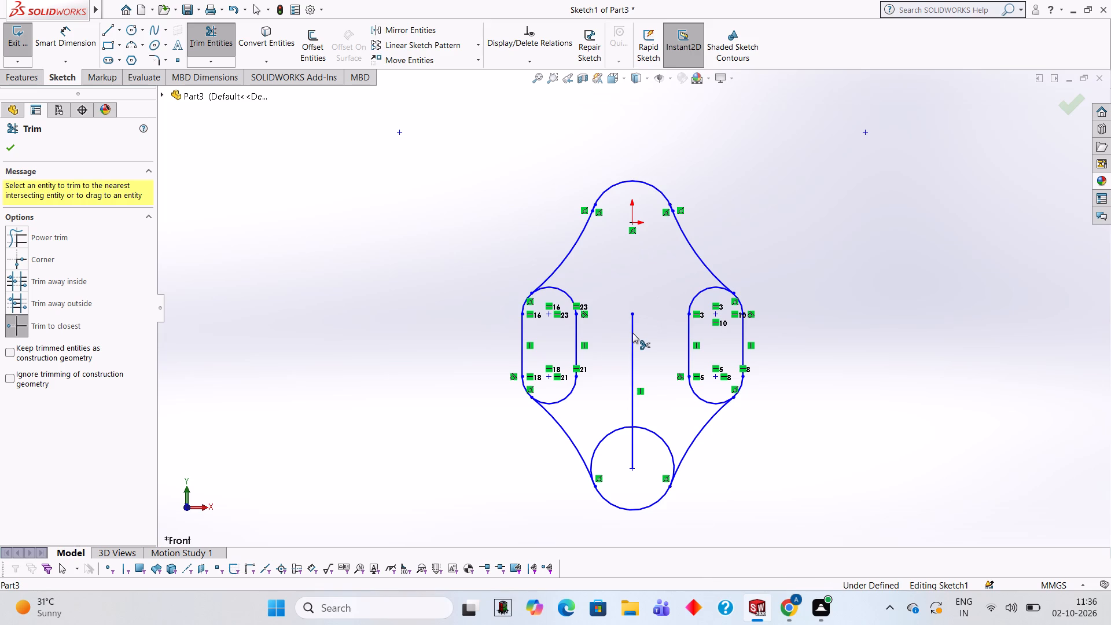
click(631, 440)
click(622, 431)
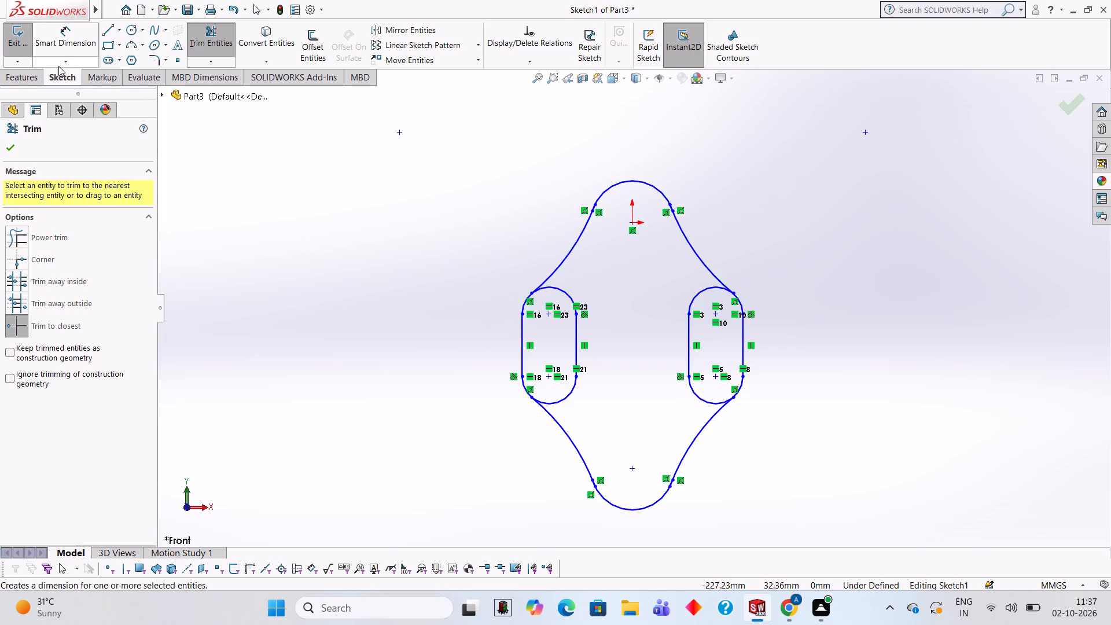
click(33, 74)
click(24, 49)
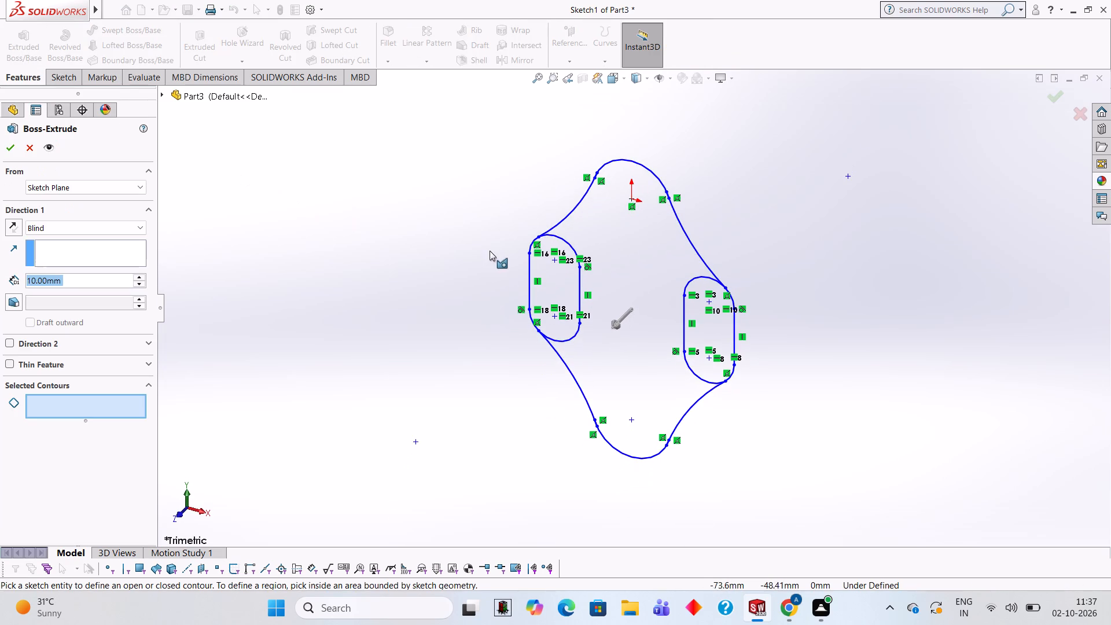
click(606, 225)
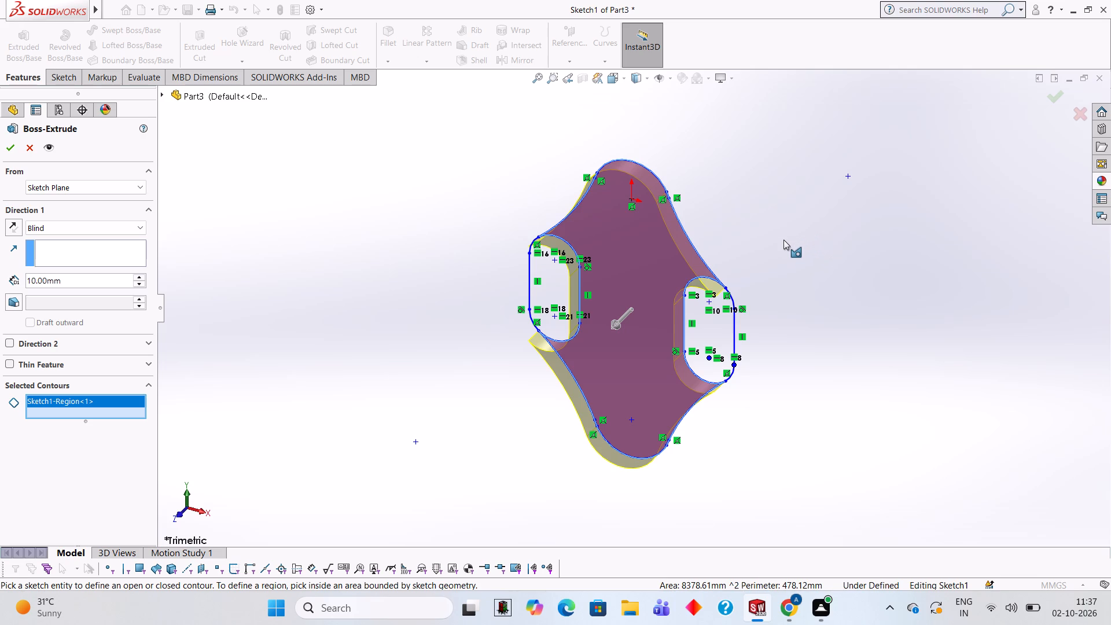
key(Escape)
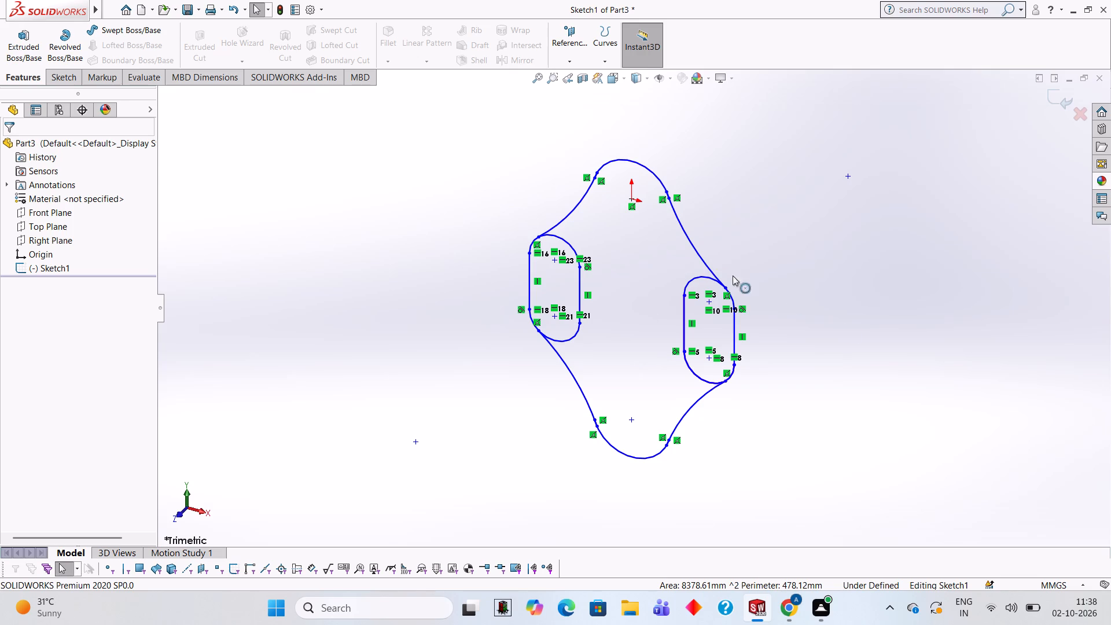
Trim away the inner straight sides and inner arc portions of both slots, leaving only the plate's outer outline.
middle_drag(875, 365, 913, 292)
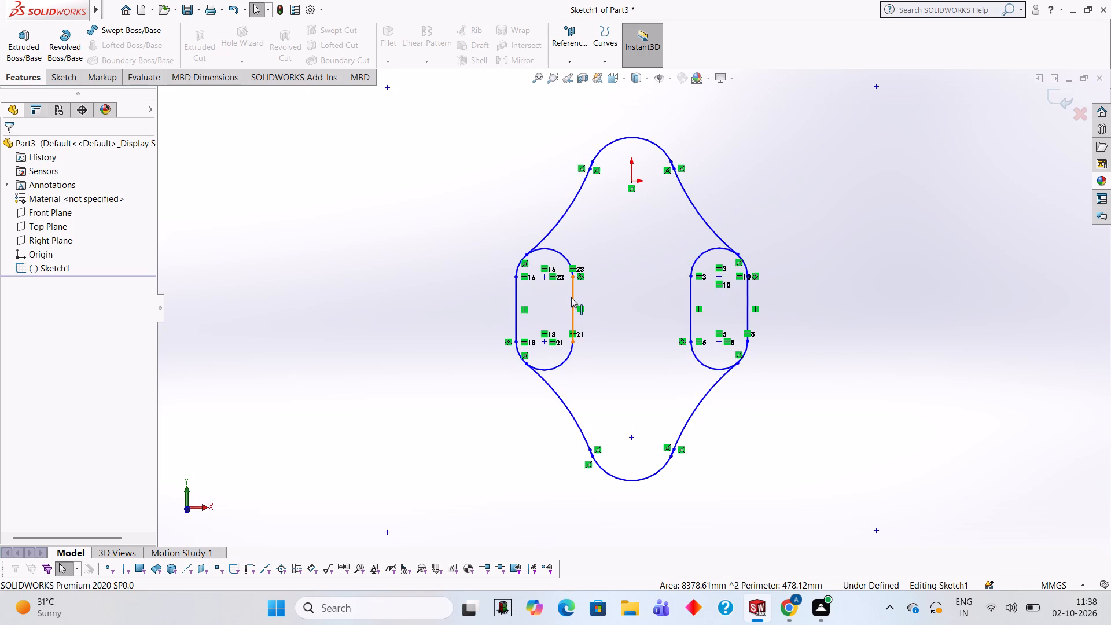
click(571, 297)
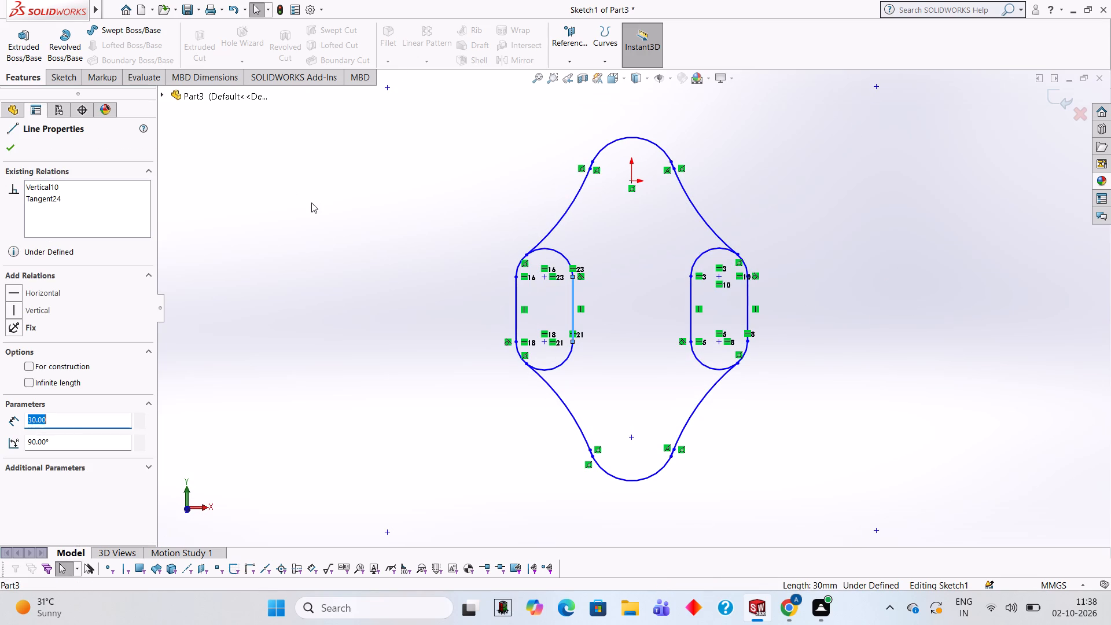
key(Escape)
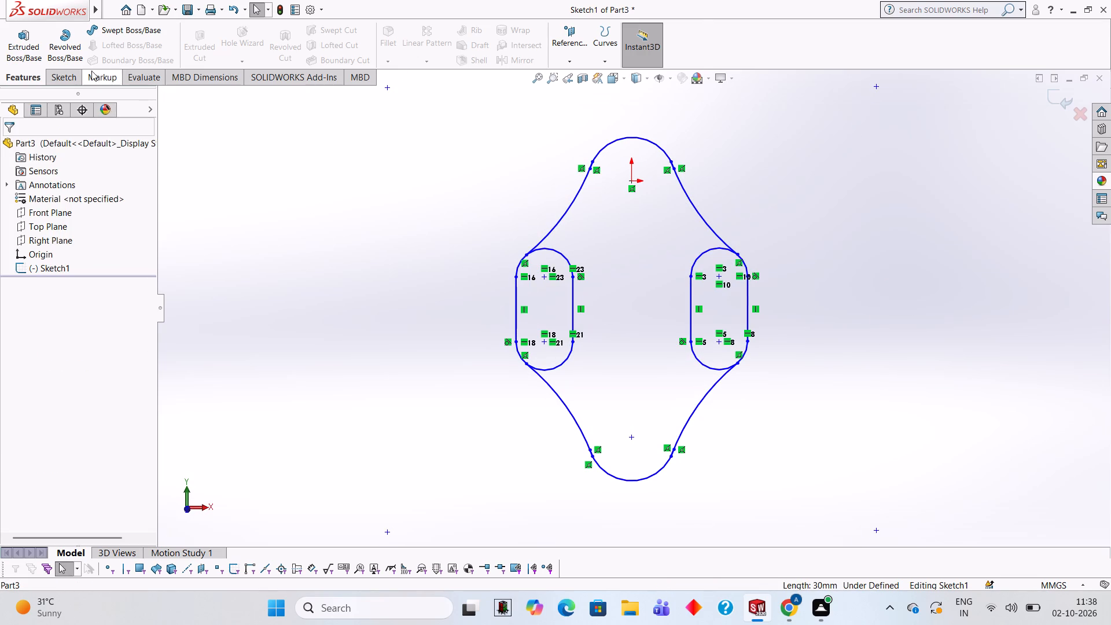
click(68, 75)
click(187, 49)
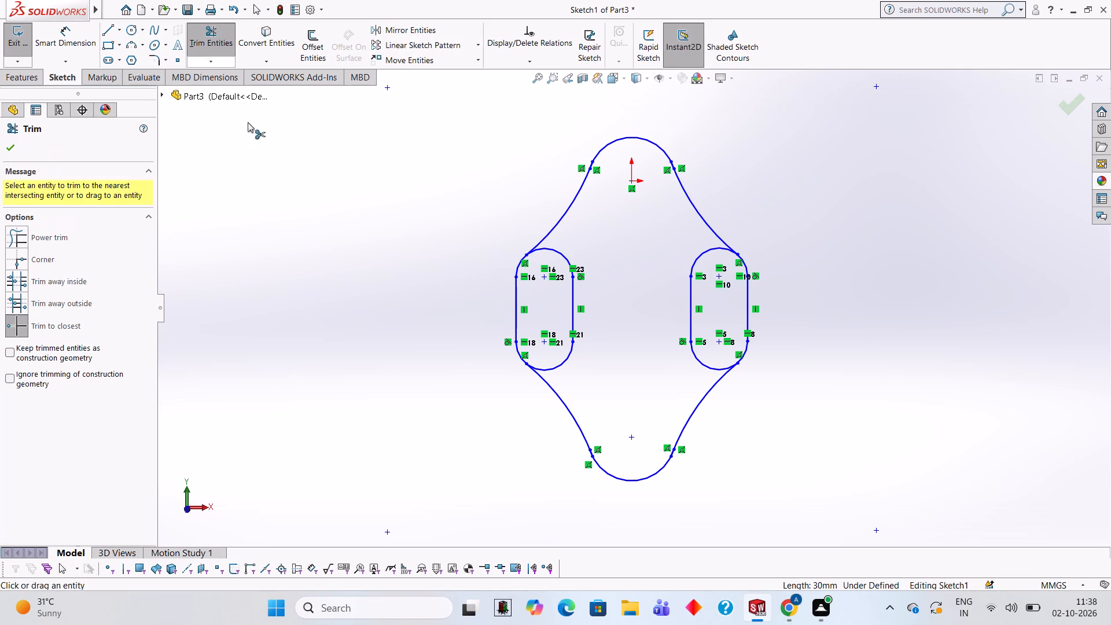
click(559, 252)
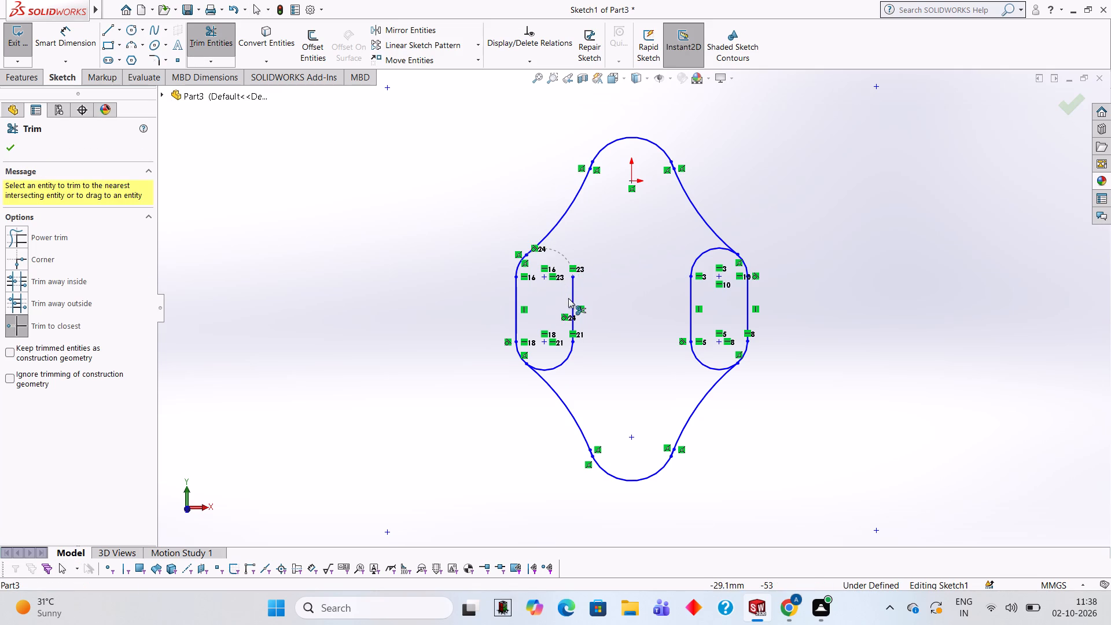
click(571, 299)
click(566, 361)
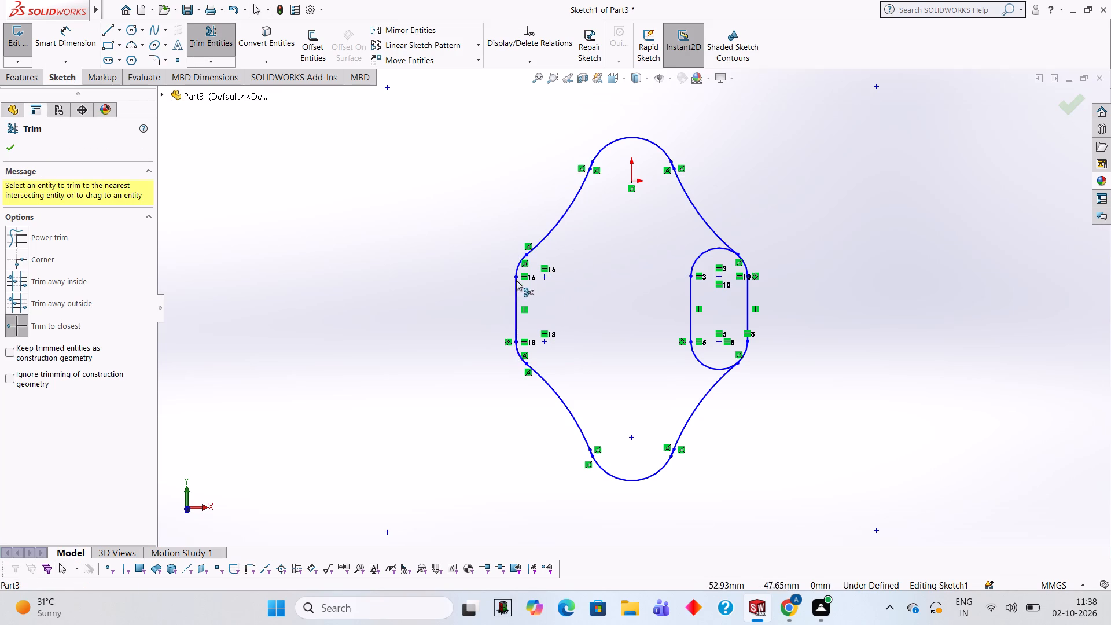
click(691, 296)
click(692, 263)
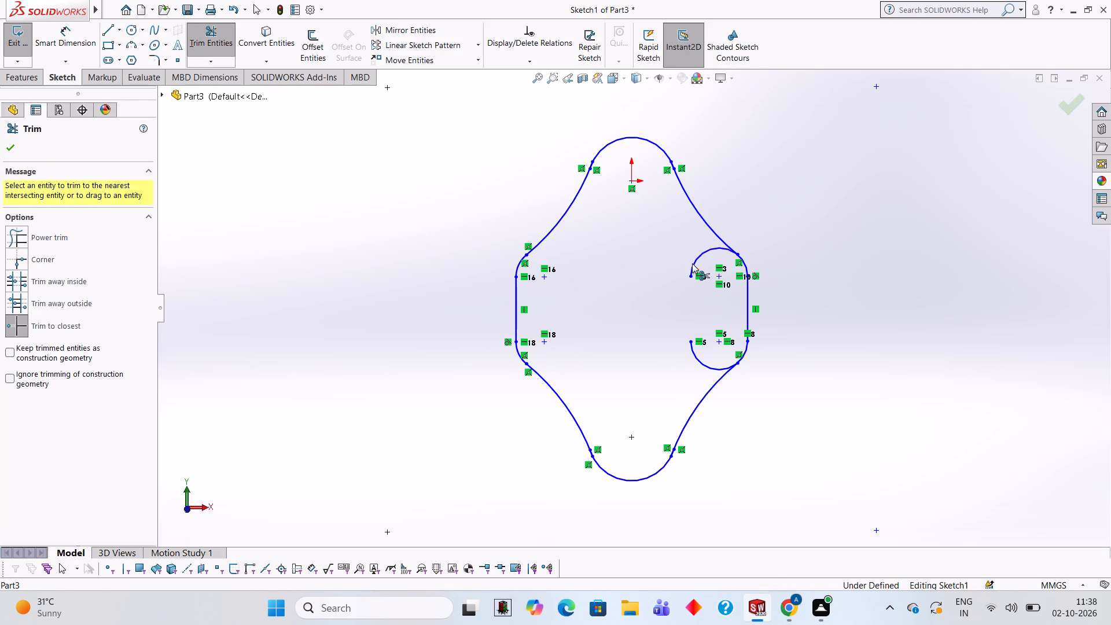
click(696, 361)
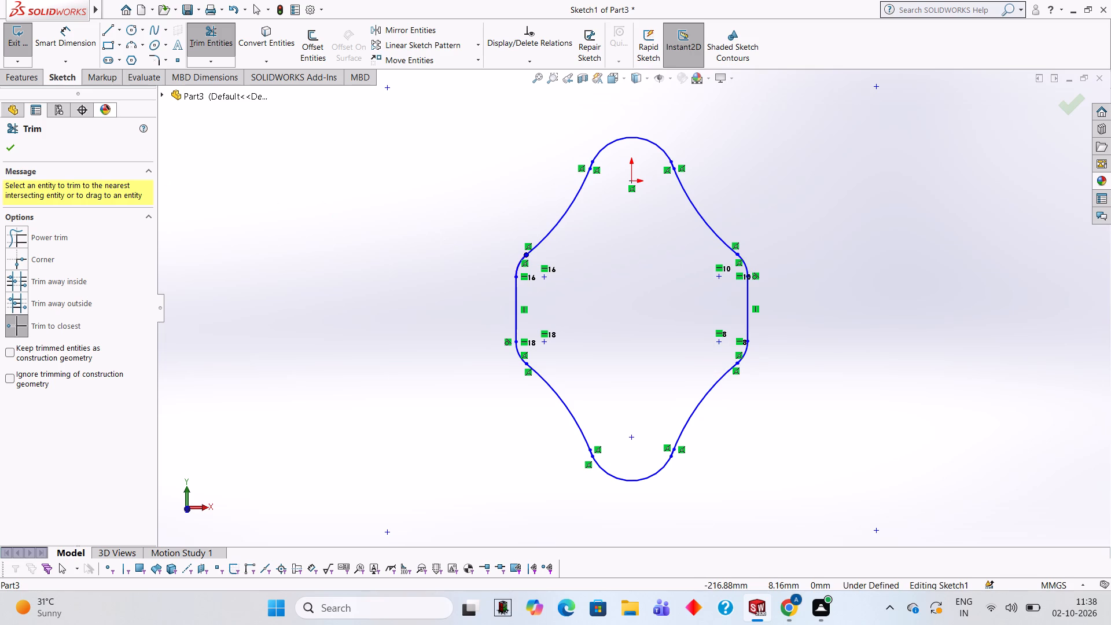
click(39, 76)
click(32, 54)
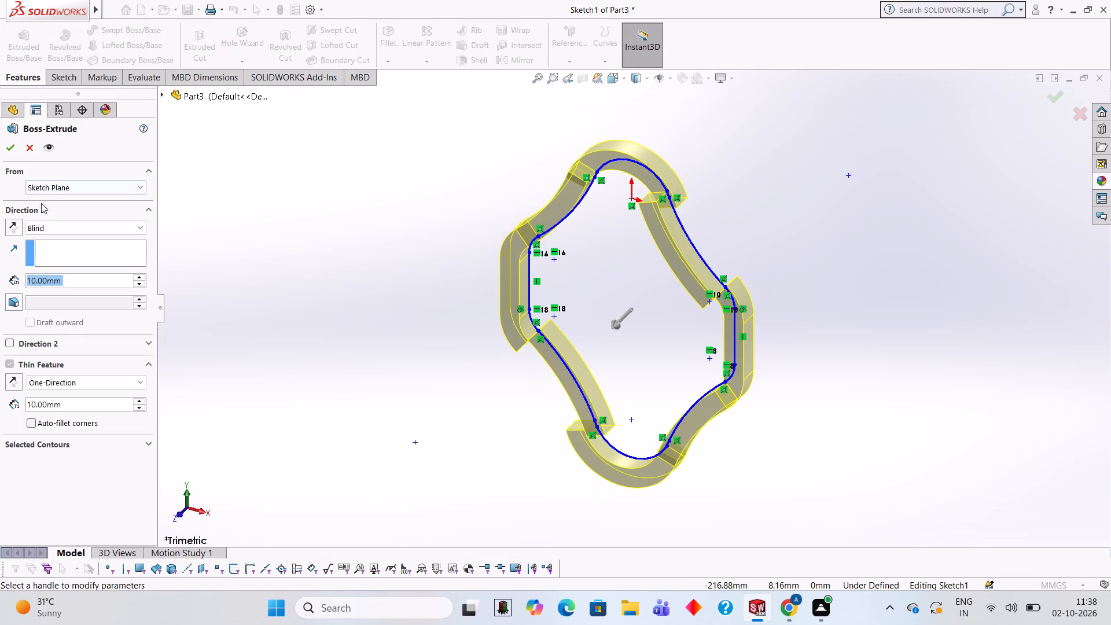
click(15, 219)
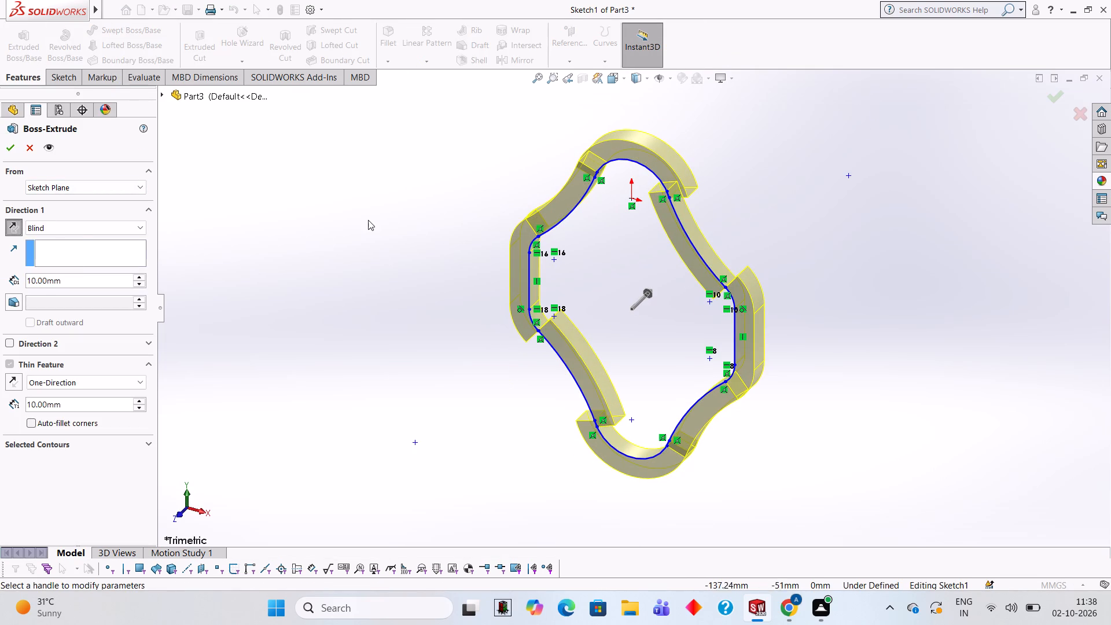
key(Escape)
Trim the overlapping arc ends where the upper-left 100 mm contour arc meets the top arc of the plate's left side.
scroll(692, 281, up, 2)
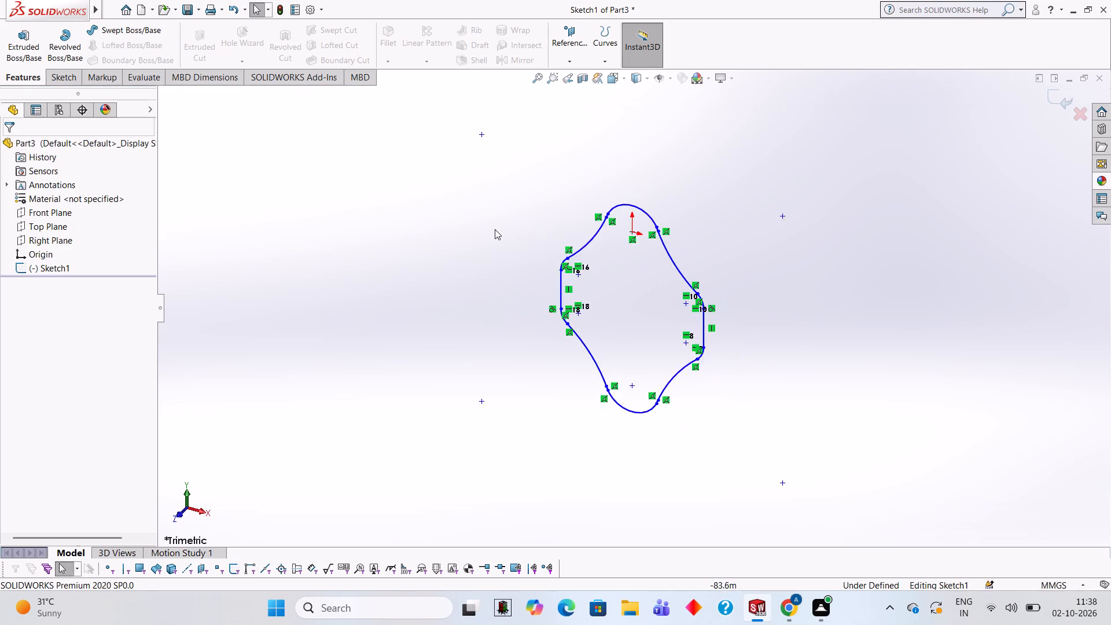
scroll(492, 228, down, 4)
scroll(777, 313, down, 3)
scroll(684, 388, up, 3)
scroll(613, 342, down, 4)
scroll(543, 246, down, 3)
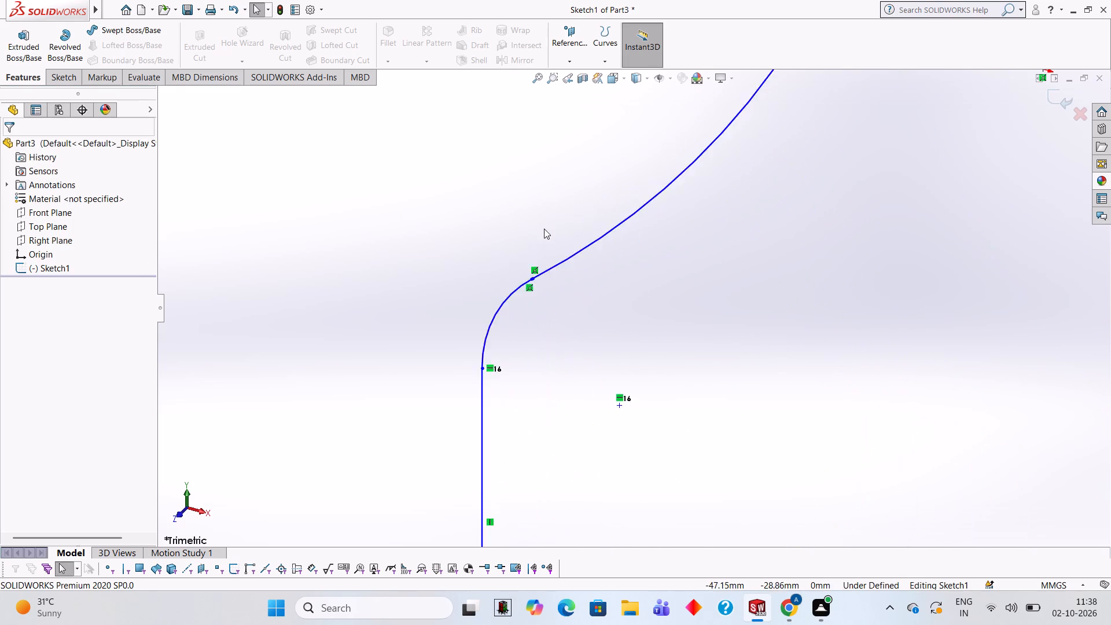
scroll(544, 229, down, 8)
scroll(576, 327, down, 5)
scroll(516, 225, down, 3)
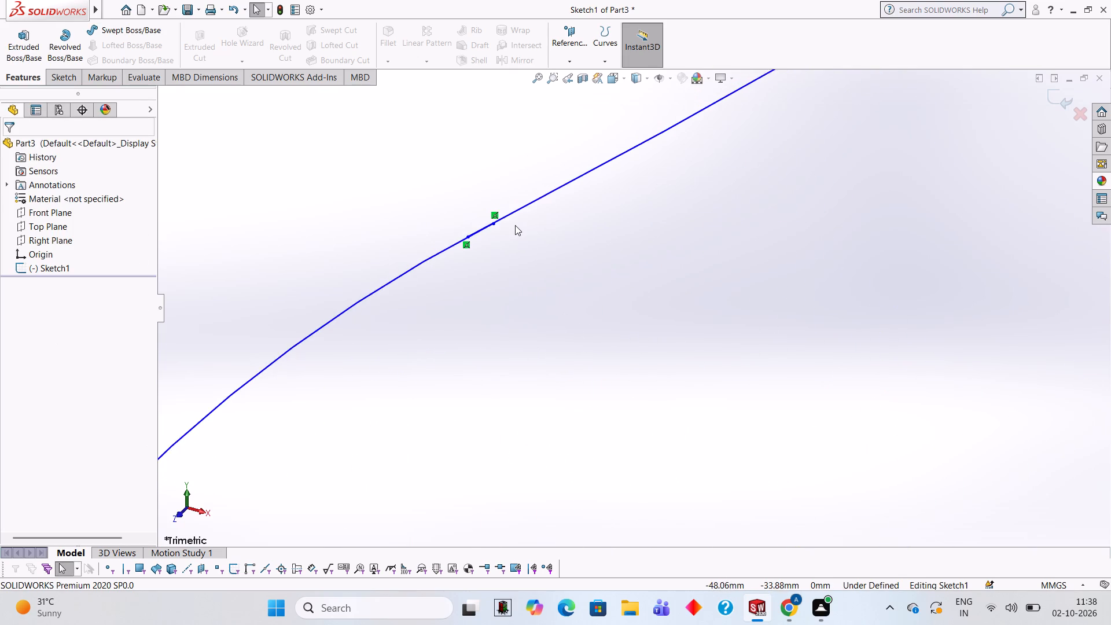
scroll(514, 225, down, 12)
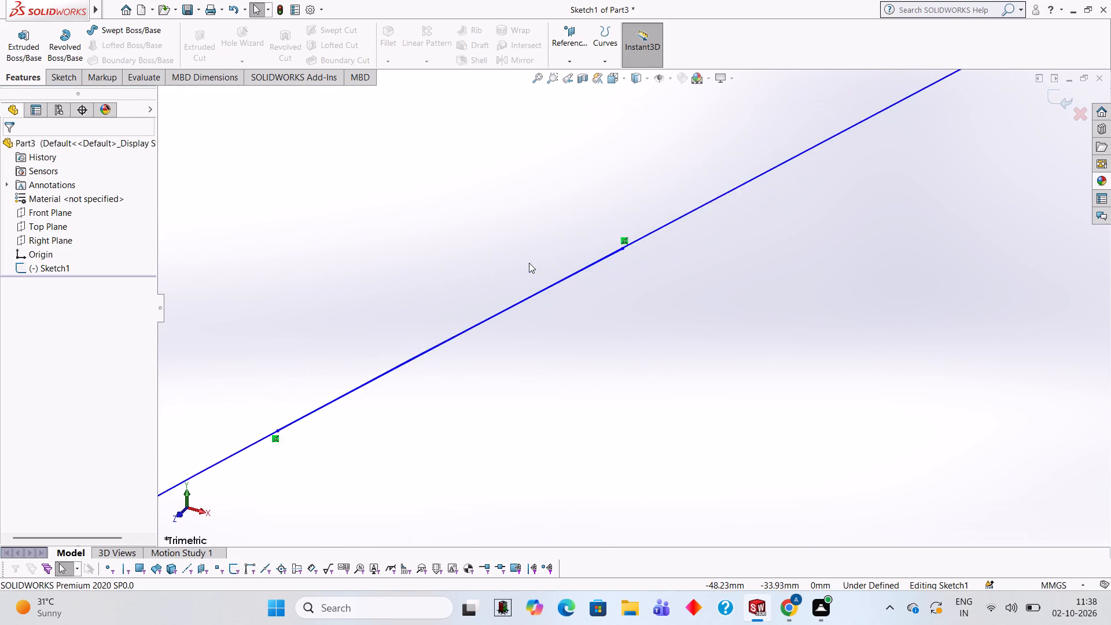
scroll(529, 263, down, 11)
scroll(837, 248, down, 2)
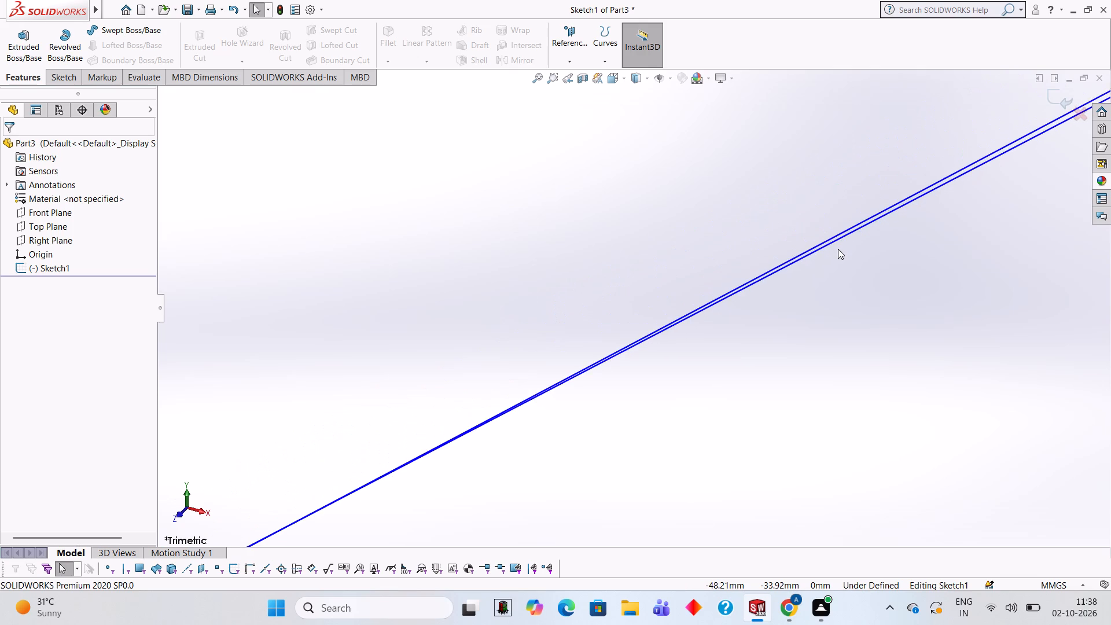
scroll(838, 249, down, 4)
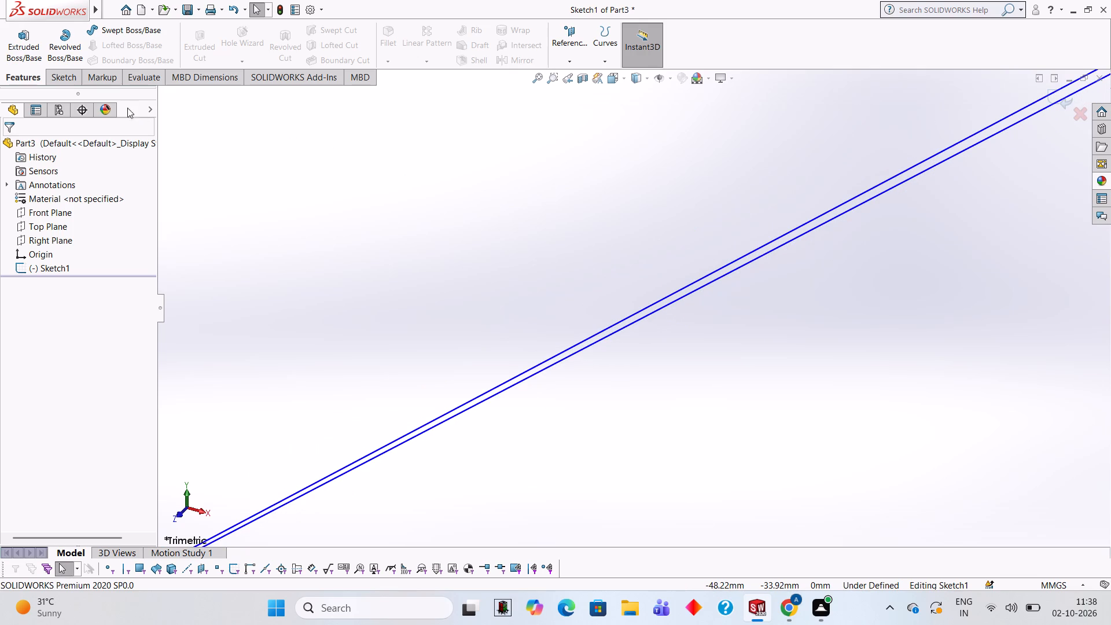
click(67, 73)
click(202, 31)
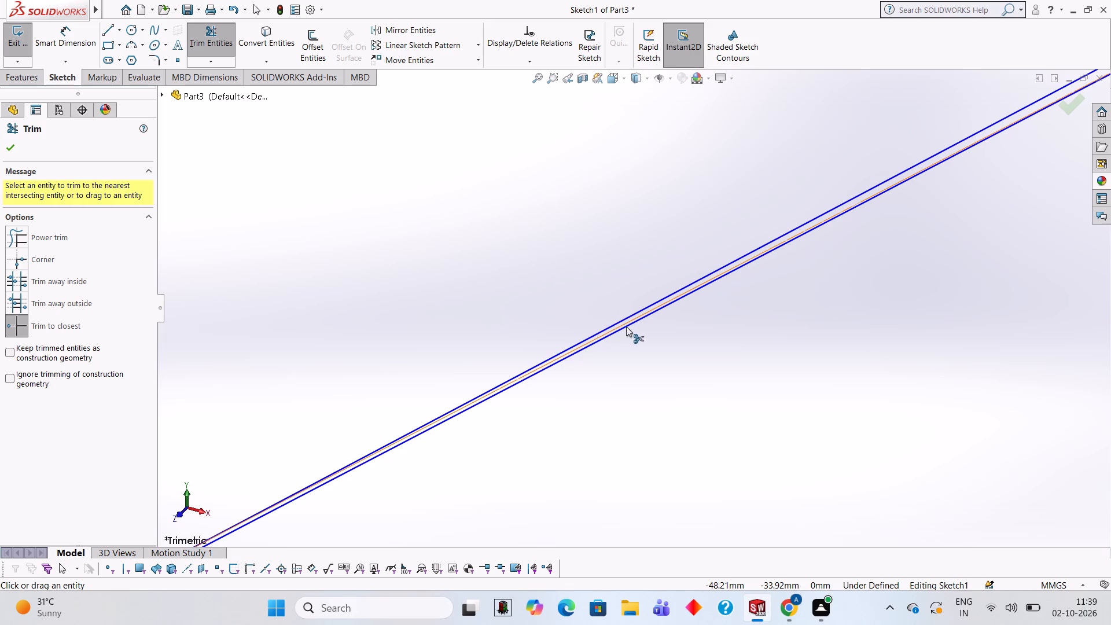
scroll(626, 325, down, 3)
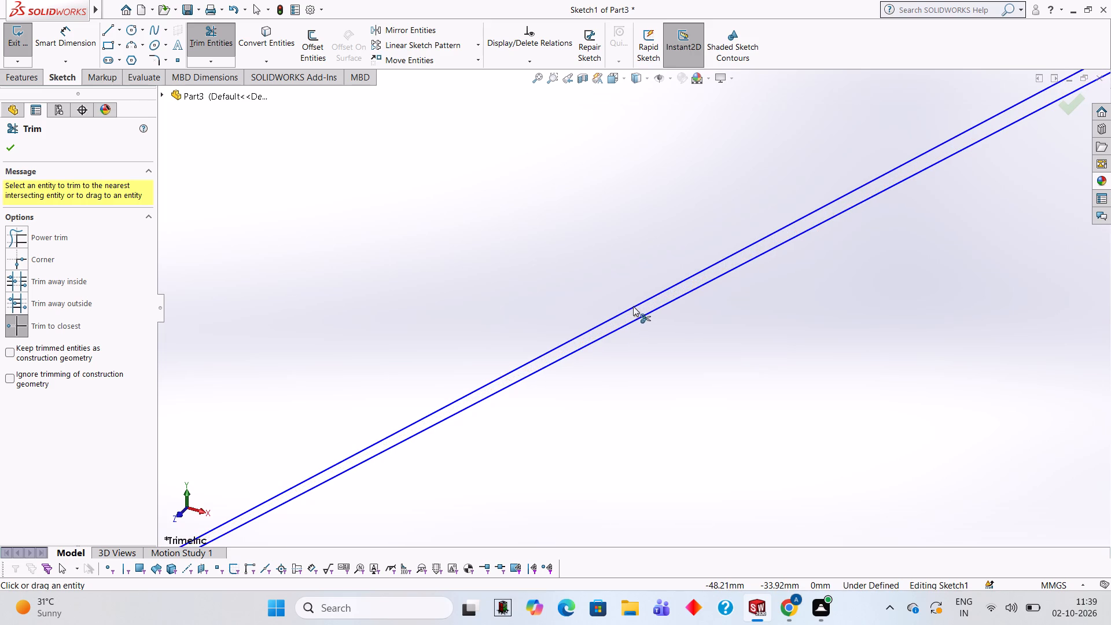
scroll(639, 313, down, 4)
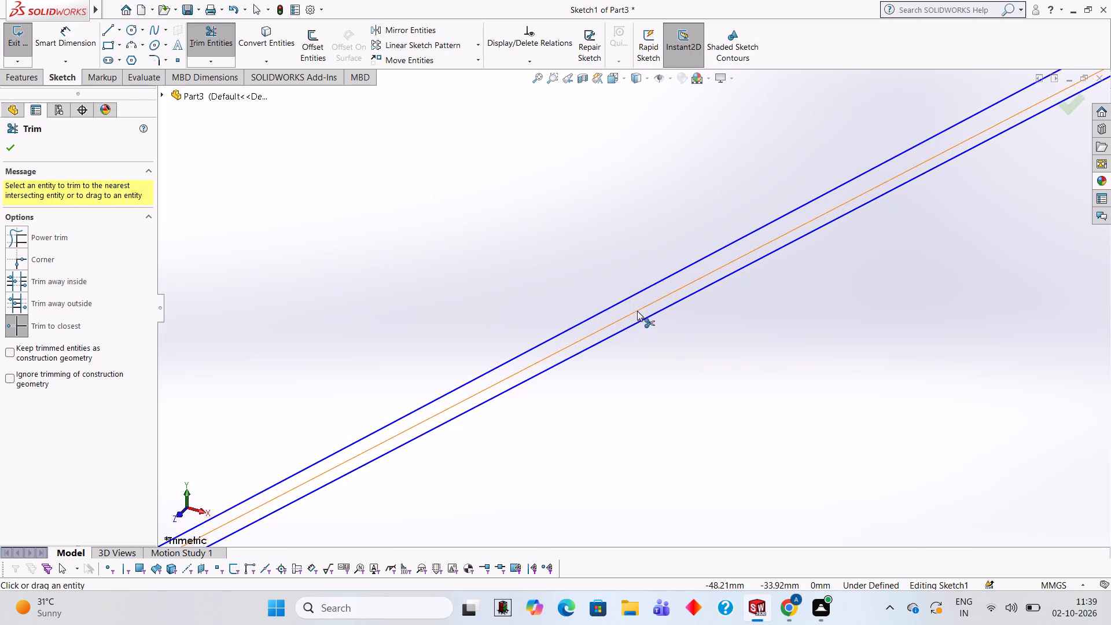
scroll(637, 311, down, 7)
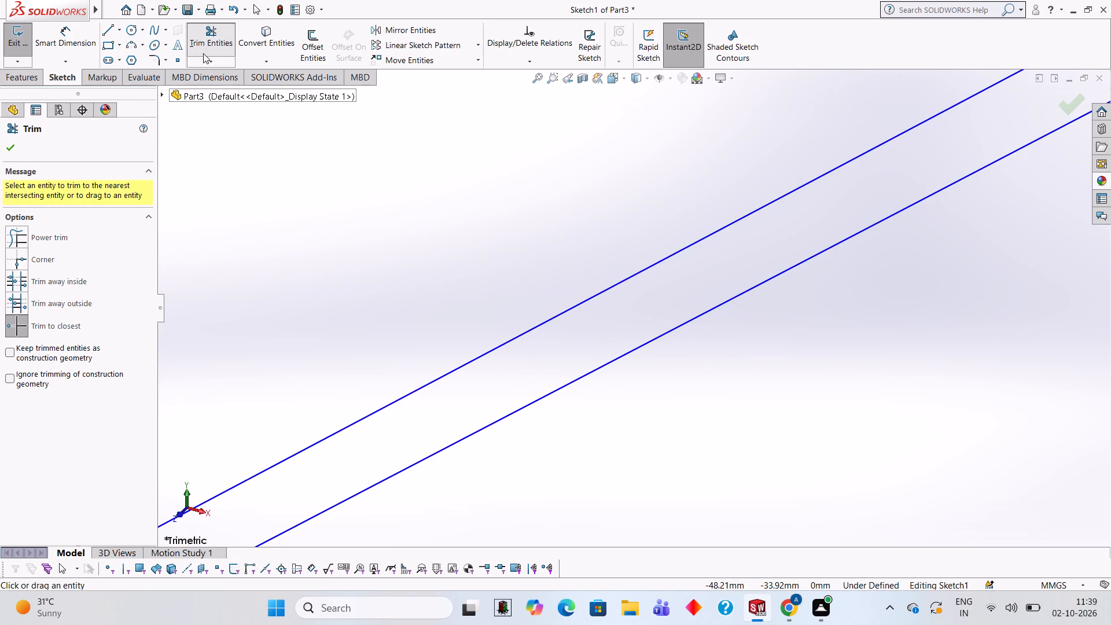
click(204, 47)
click(204, 47)
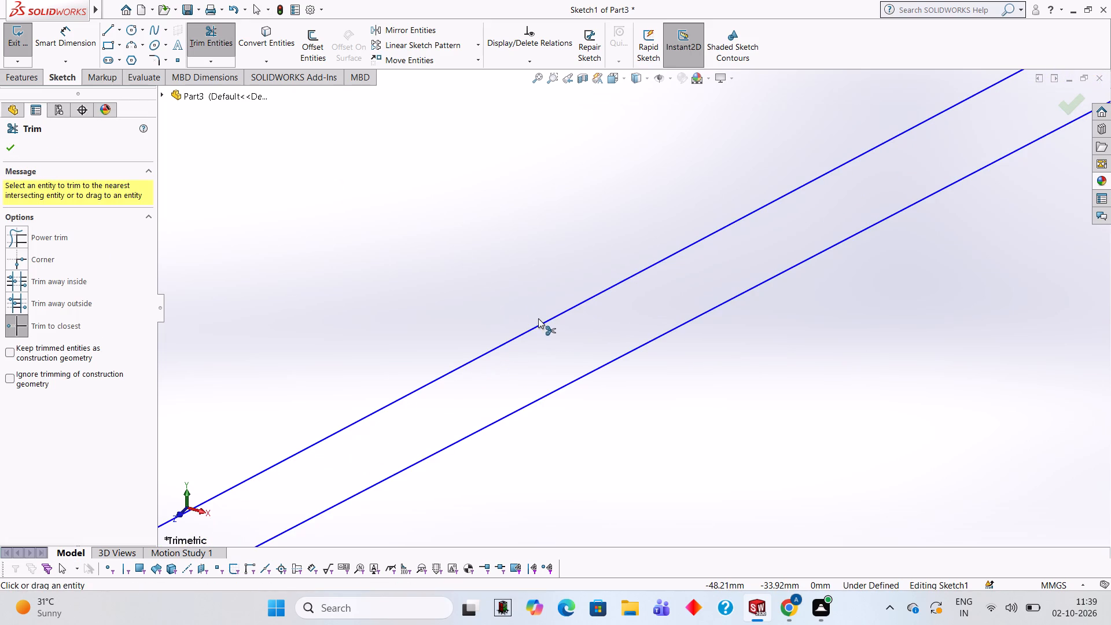
click(543, 323)
click(543, 323)
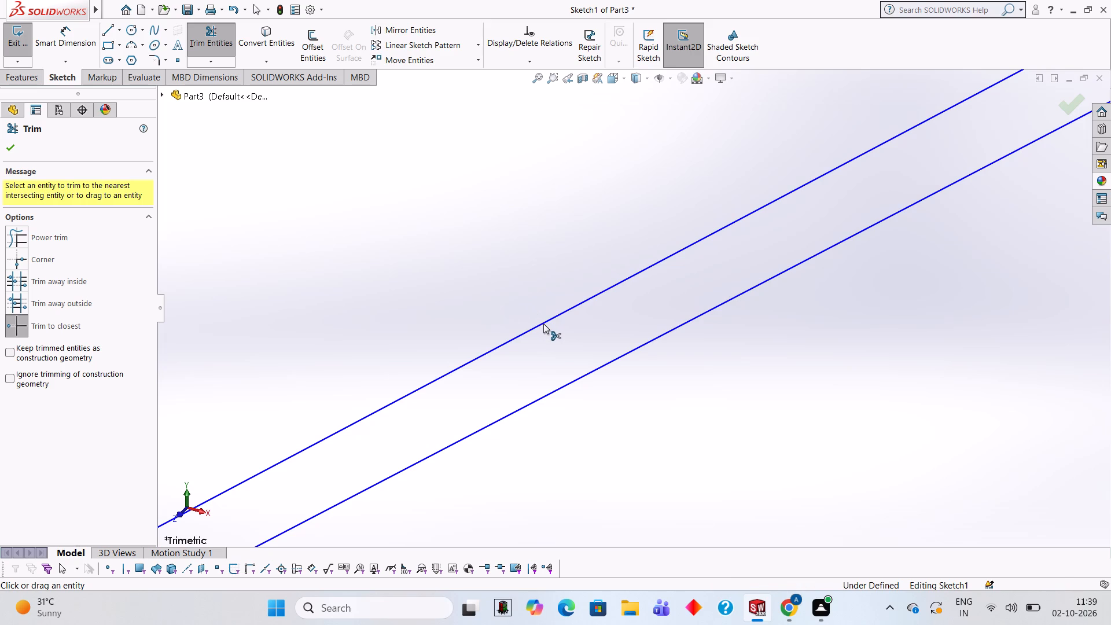
scroll(543, 323, up, 20)
scroll(543, 323, up, 4)
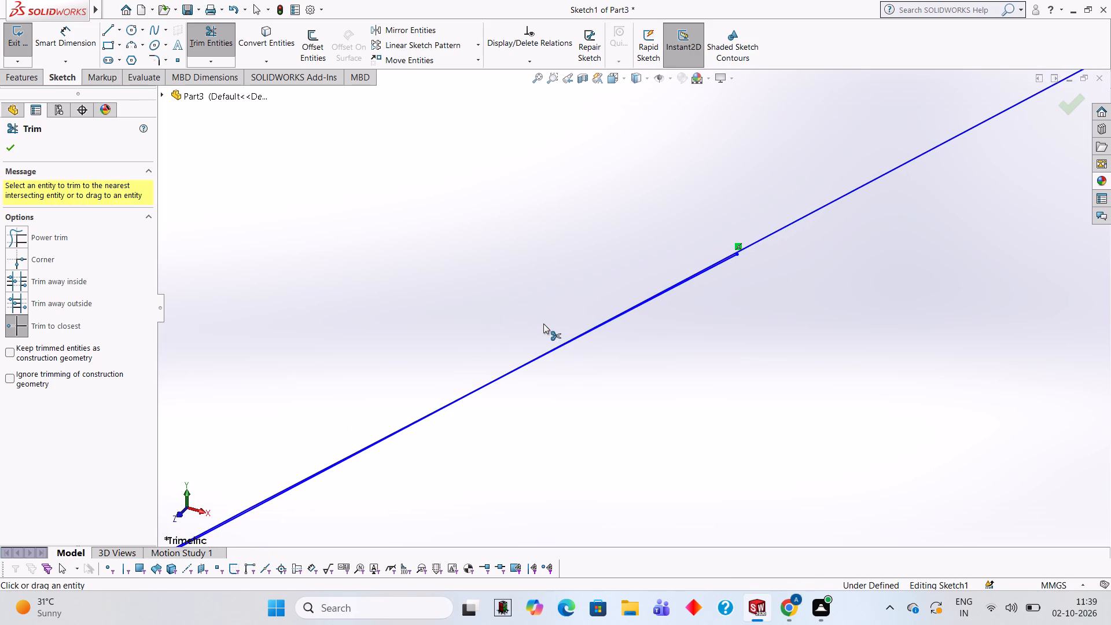
scroll(750, 277, down, 8)
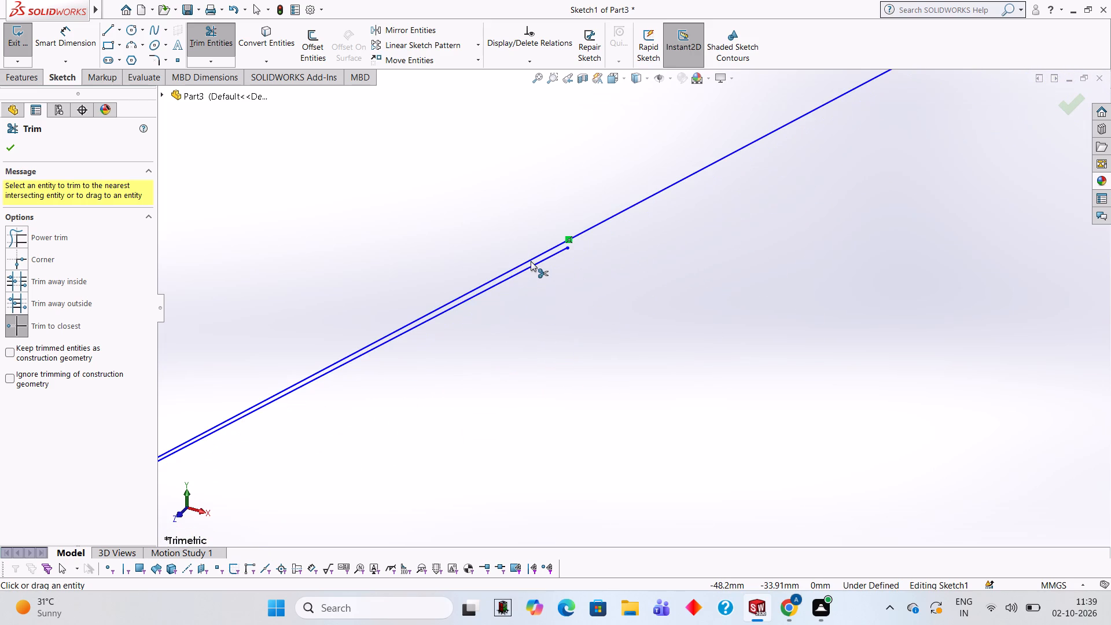
click(528, 261)
key(Escape)
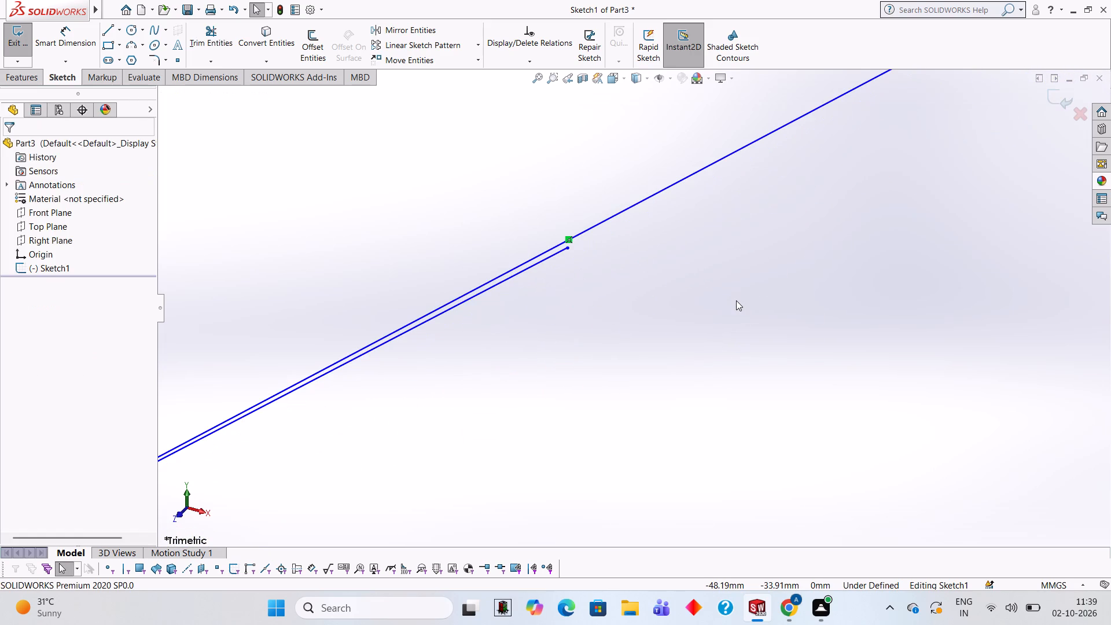
key(Escape)
click(217, 46)
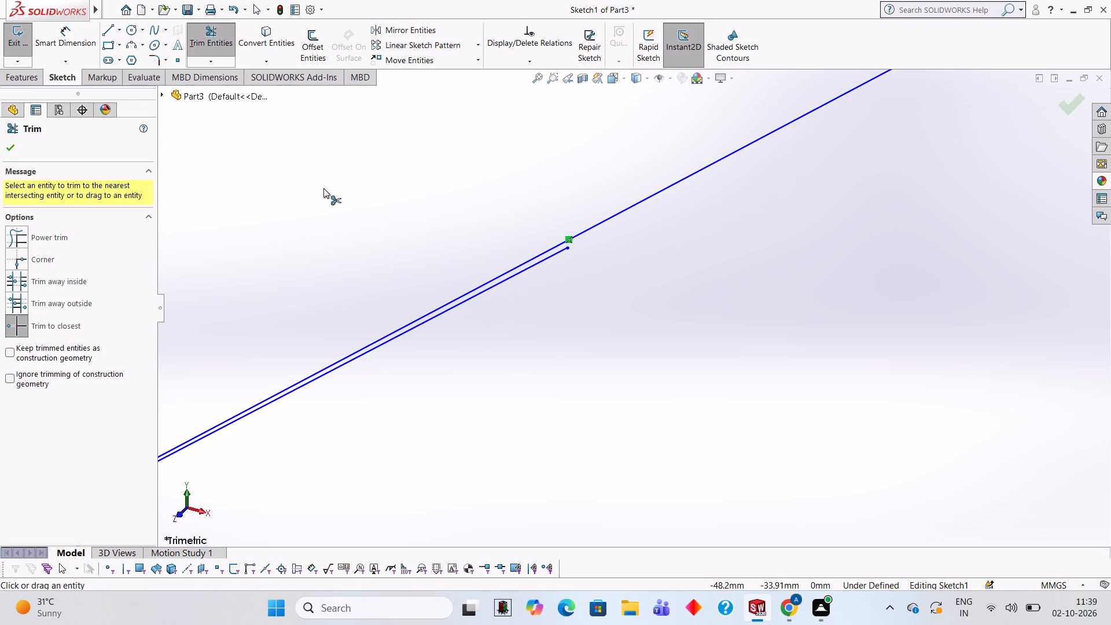
click(454, 304)
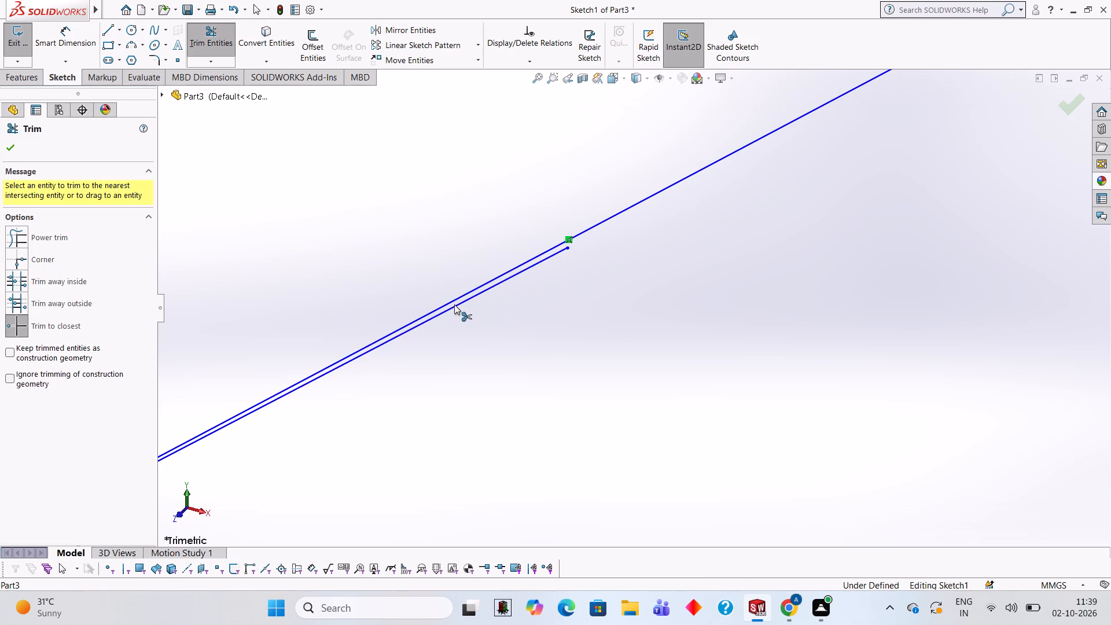
Examine the trimmed junction between the upper-left contour arc and the left side's top arc for leftover overlap.
scroll(454, 304, up, 20)
scroll(454, 304, up, 6)
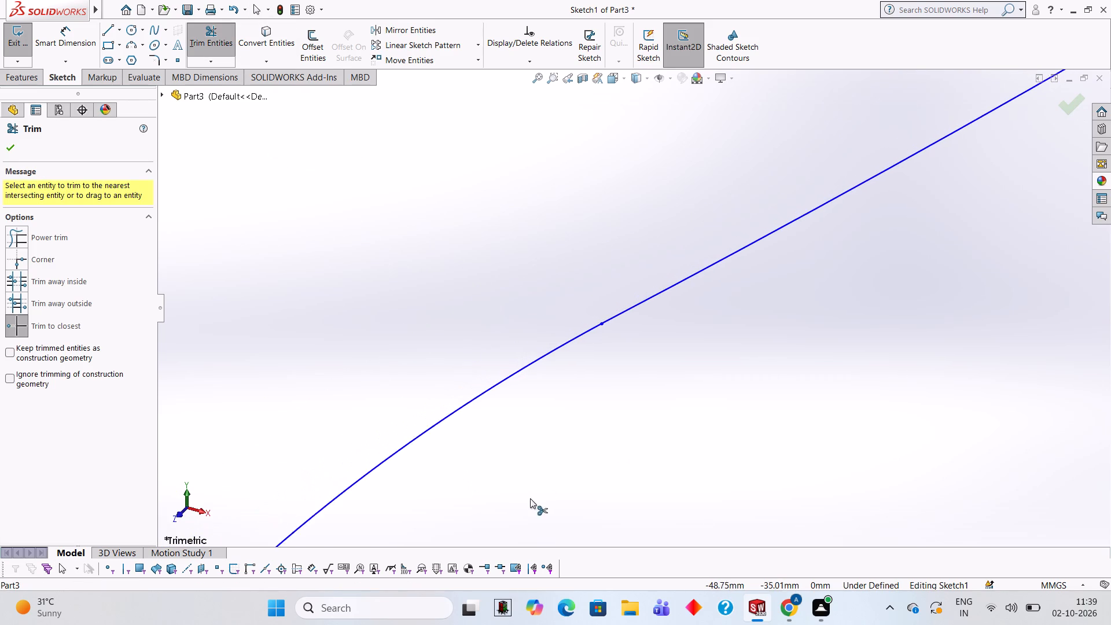
scroll(530, 498, up, 7)
scroll(718, 274, down, 5)
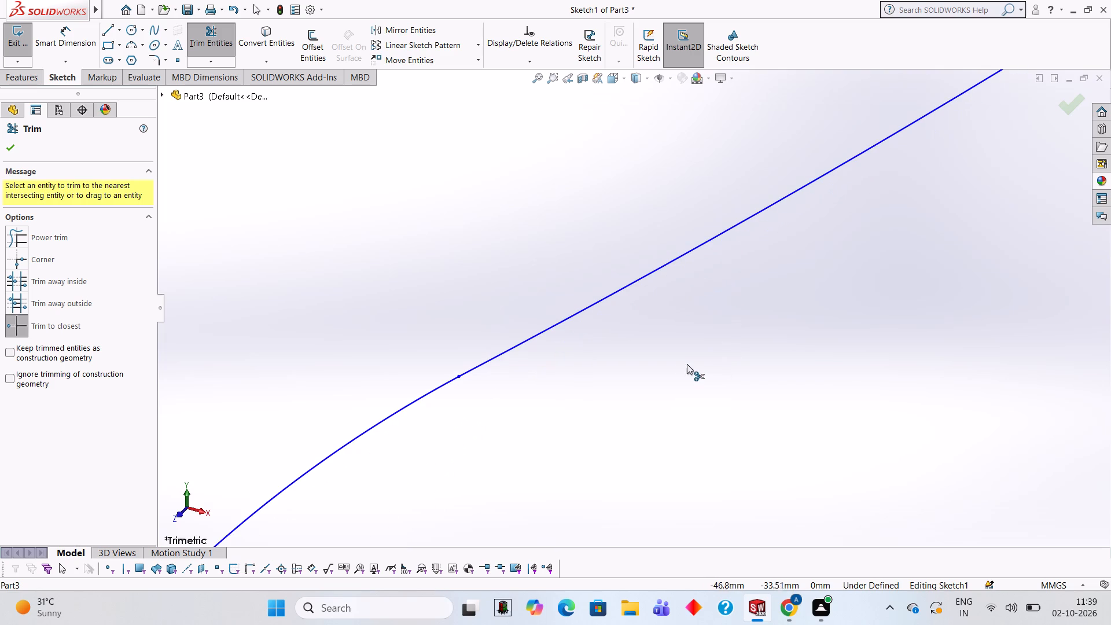
scroll(449, 369, down, 14)
scroll(713, 245, down, 7)
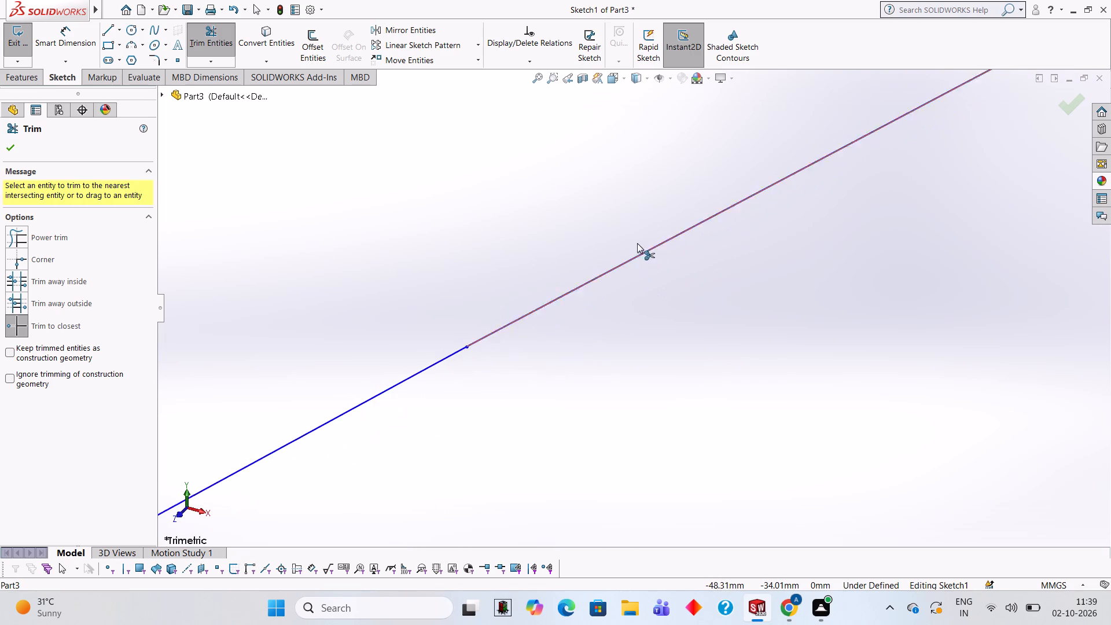
scroll(637, 243, down, 6)
scroll(595, 325, down, 3)
scroll(591, 316, up, 7)
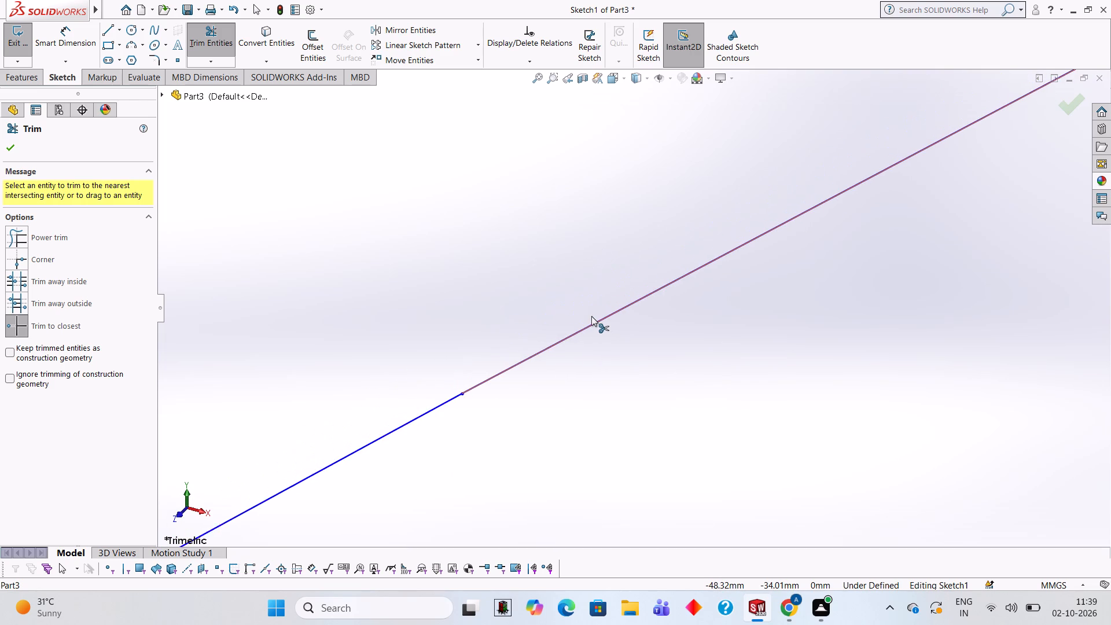
Examine the plate's left side from the upper-left contour junction down to the lower-left contour junction for overlapping arc ends.
scroll(591, 316, up, 20)
scroll(591, 316, up, 12)
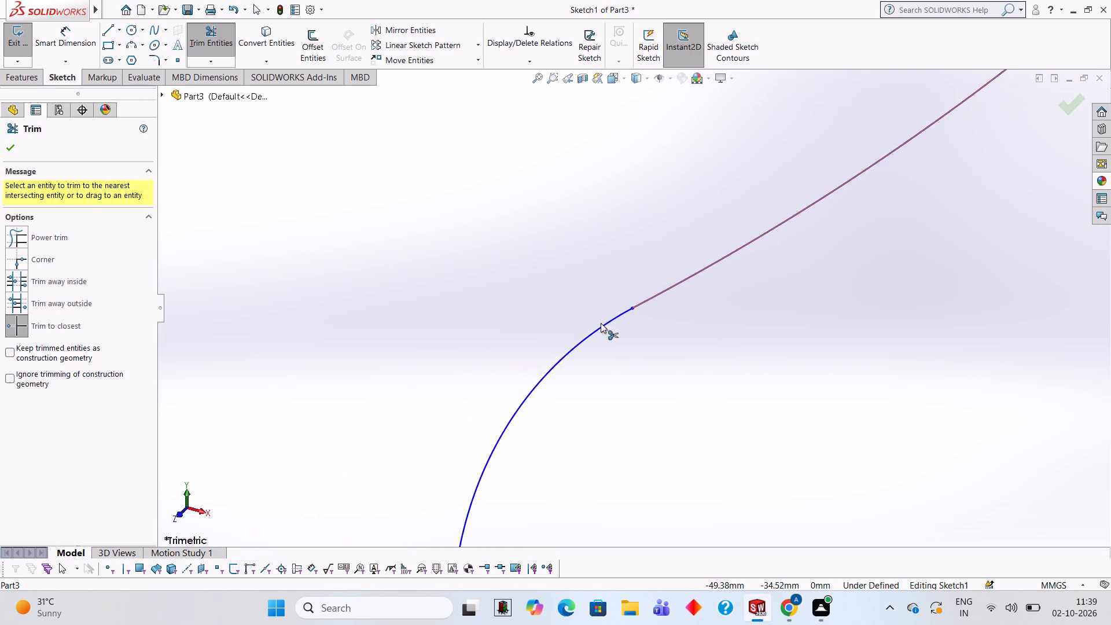
scroll(784, 374, up, 7)
scroll(589, 403, down, 4)
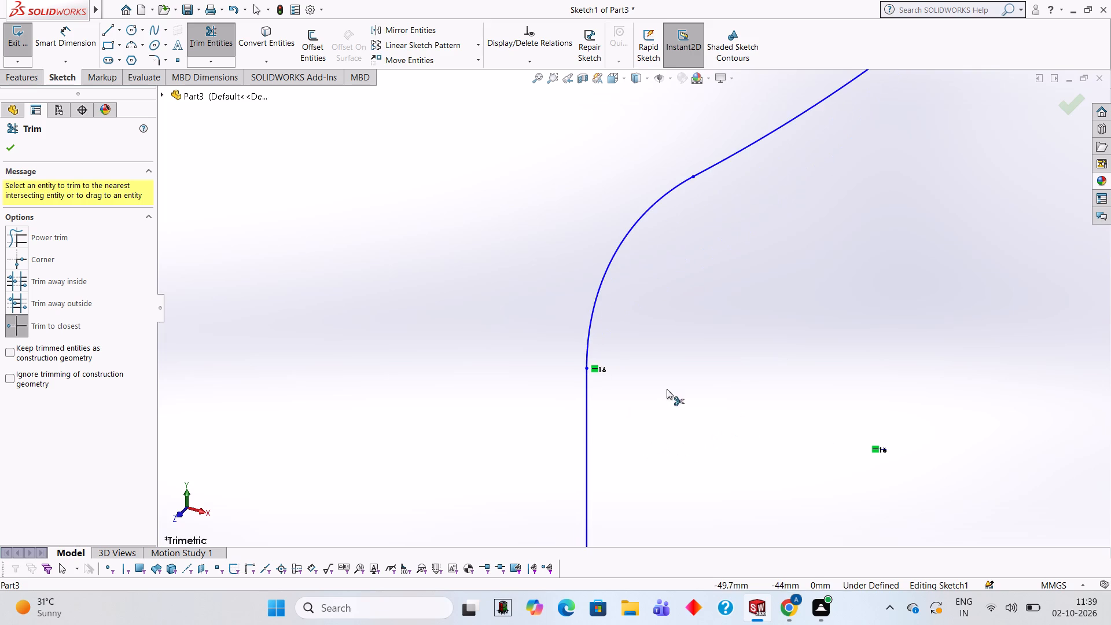
scroll(686, 457, up, 9)
scroll(608, 483, down, 1)
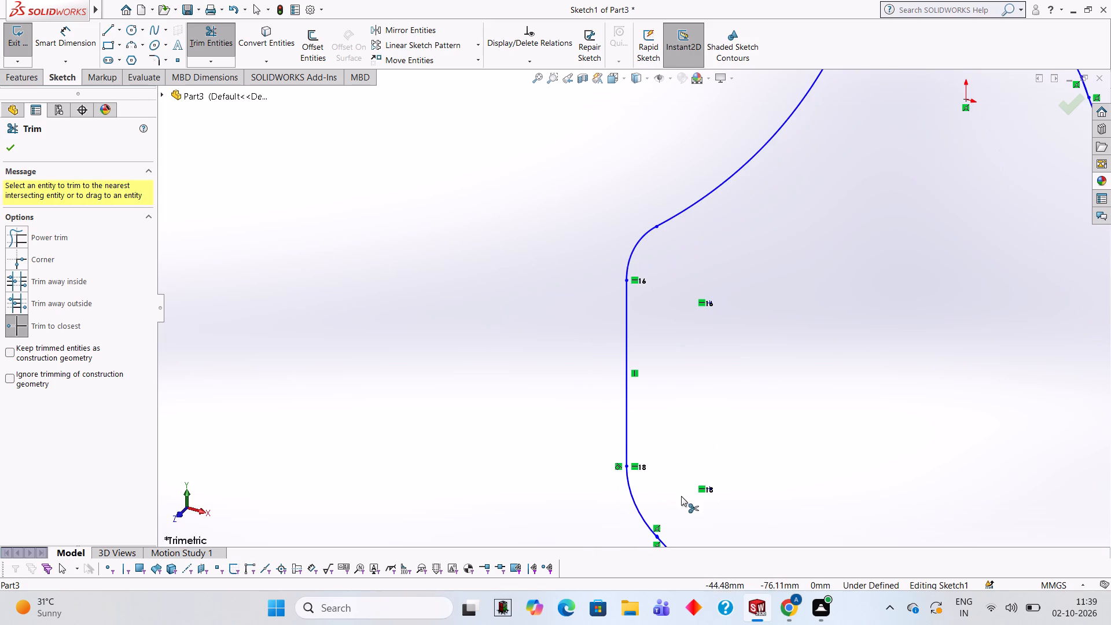
scroll(682, 497, up, 4)
scroll(687, 498, down, 4)
scroll(624, 243, down, 5)
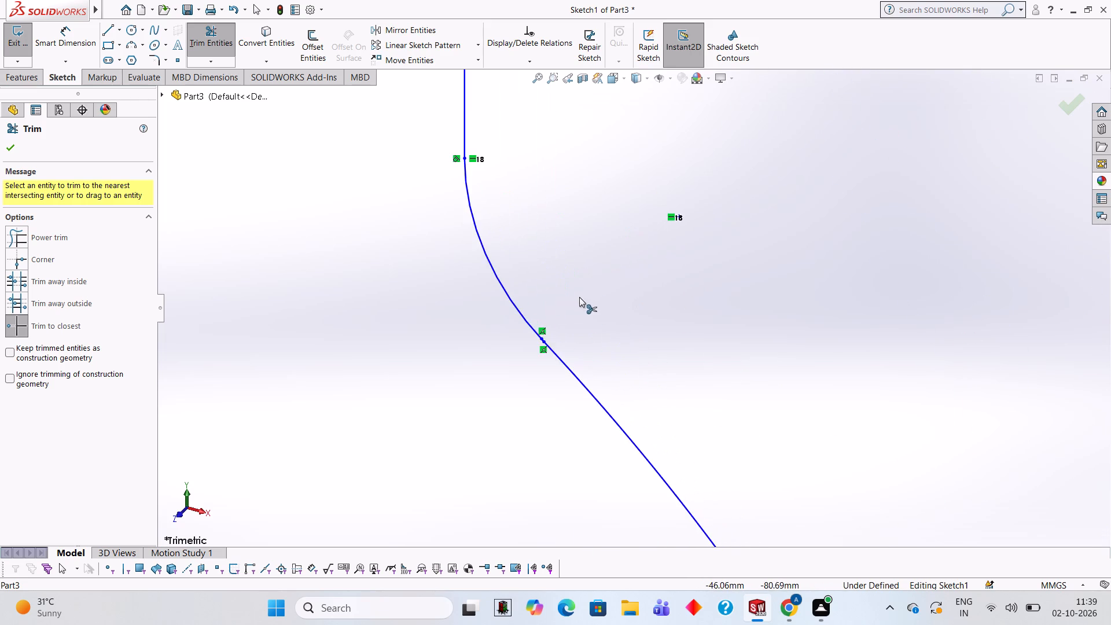
scroll(545, 377, down, 3)
scroll(586, 248, down, 13)
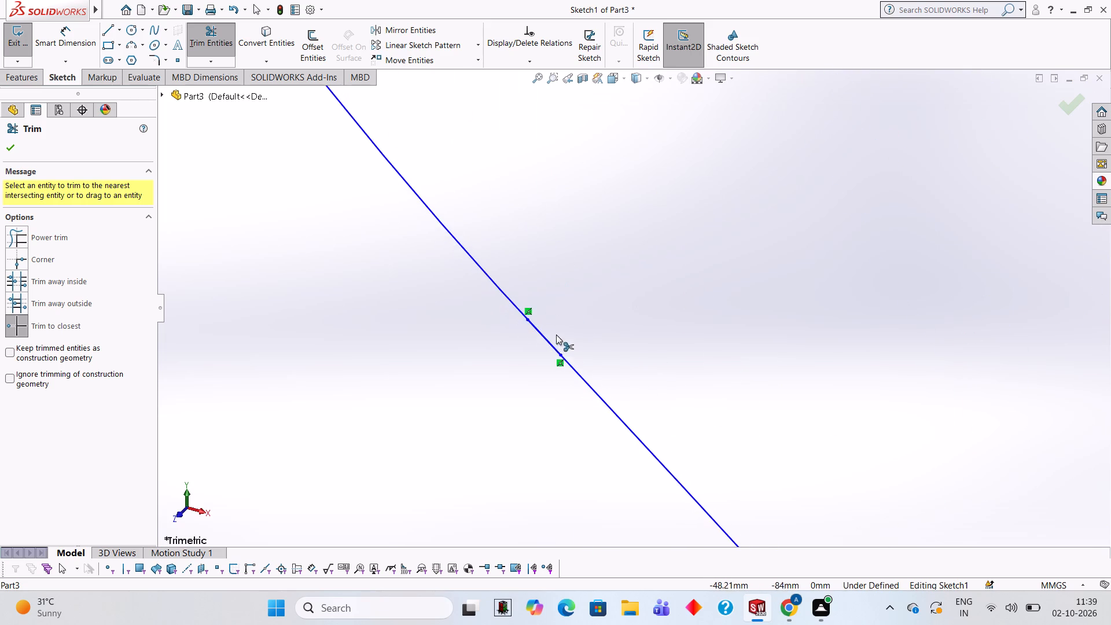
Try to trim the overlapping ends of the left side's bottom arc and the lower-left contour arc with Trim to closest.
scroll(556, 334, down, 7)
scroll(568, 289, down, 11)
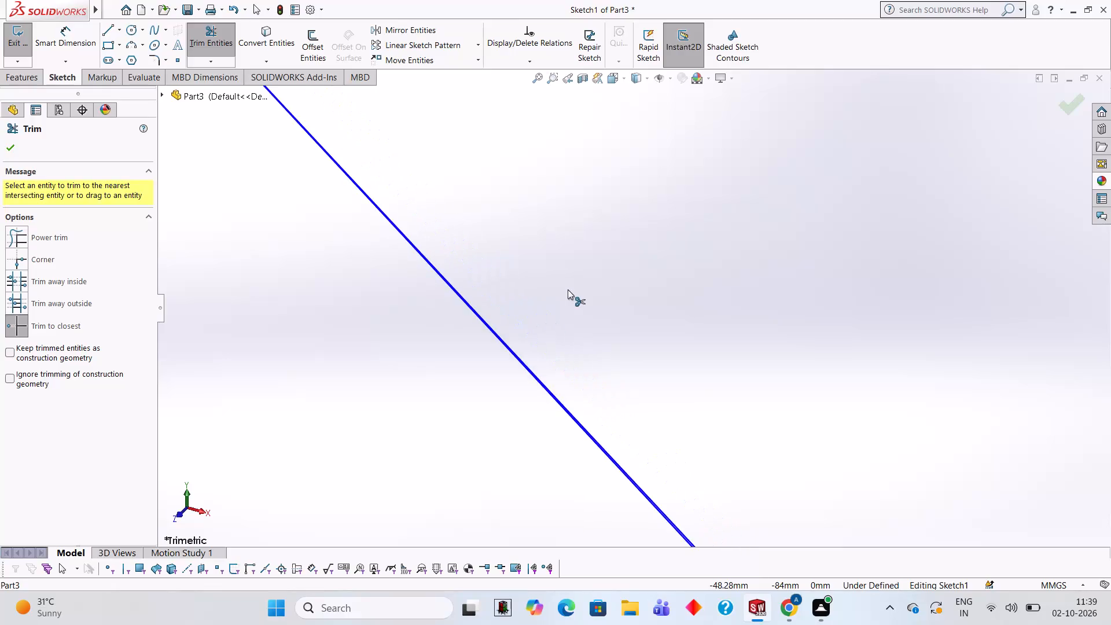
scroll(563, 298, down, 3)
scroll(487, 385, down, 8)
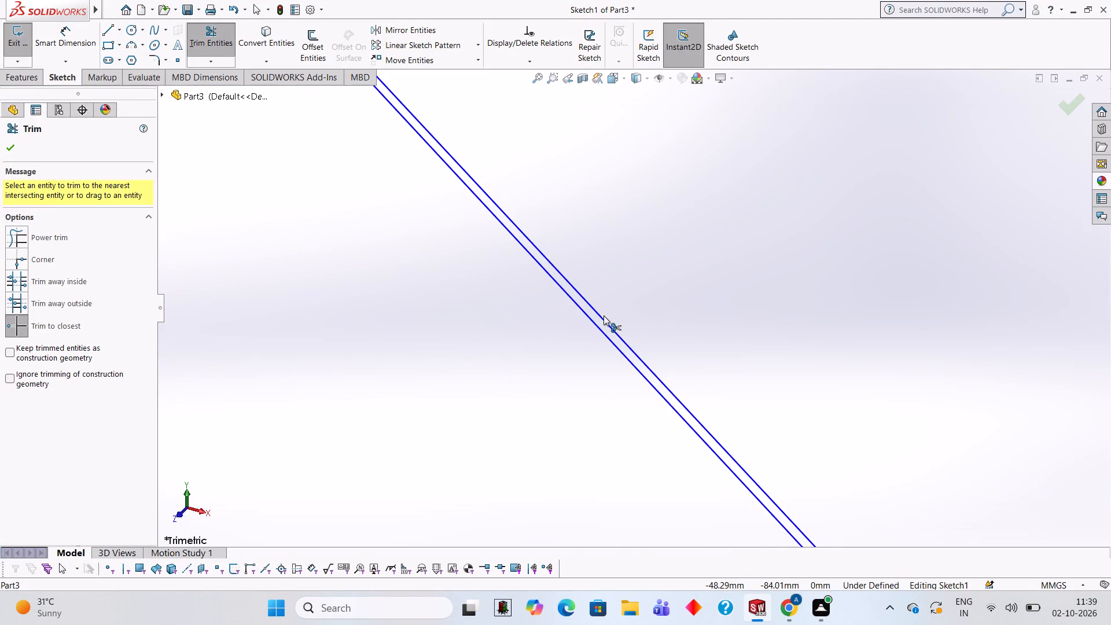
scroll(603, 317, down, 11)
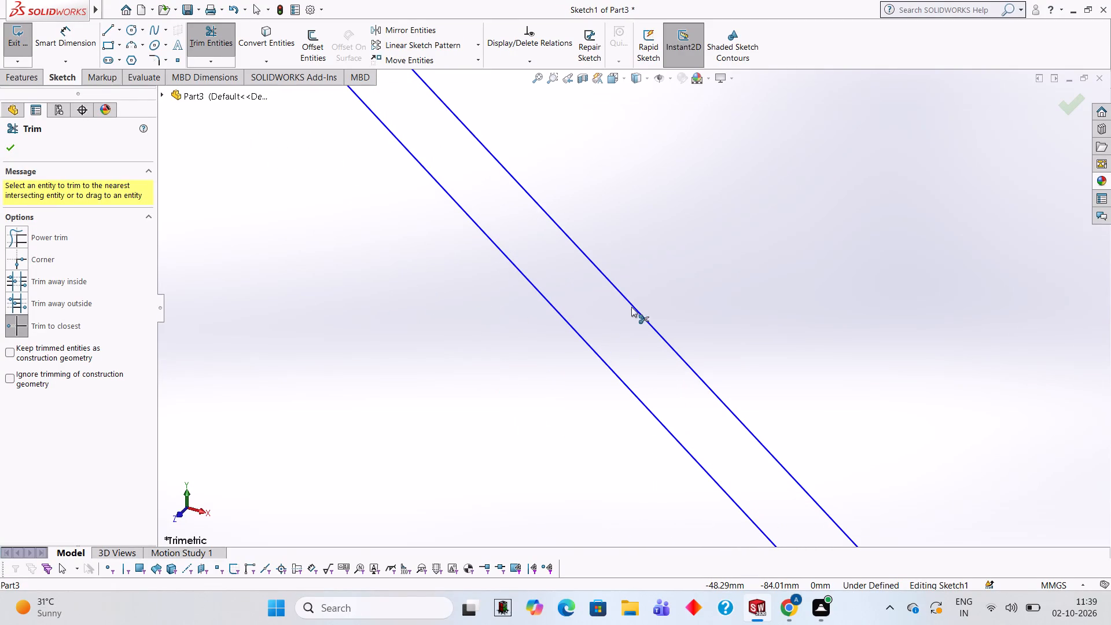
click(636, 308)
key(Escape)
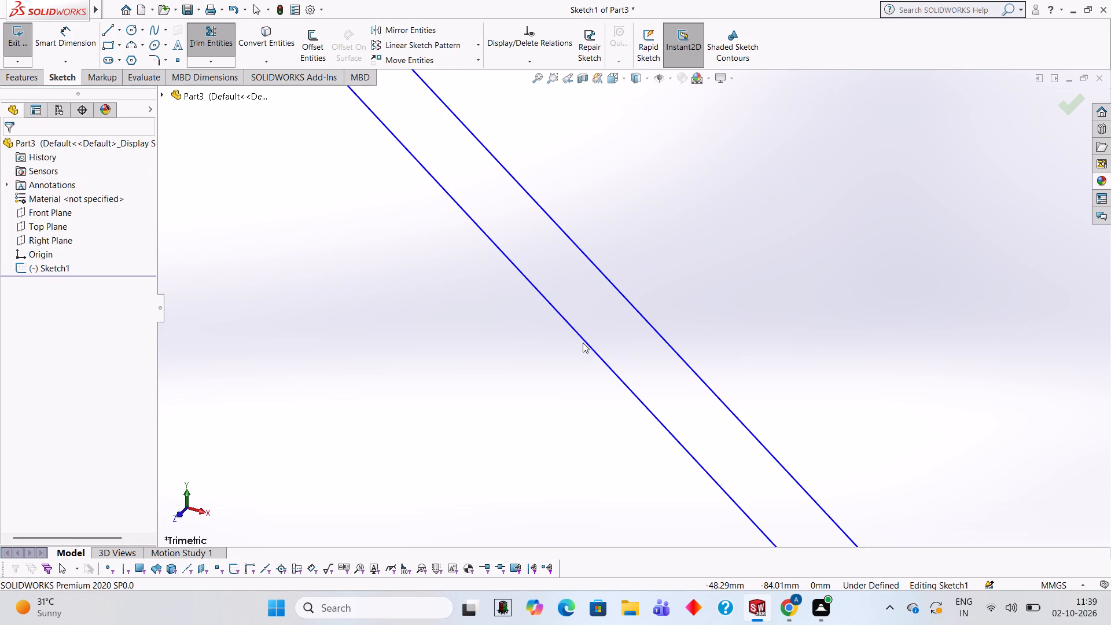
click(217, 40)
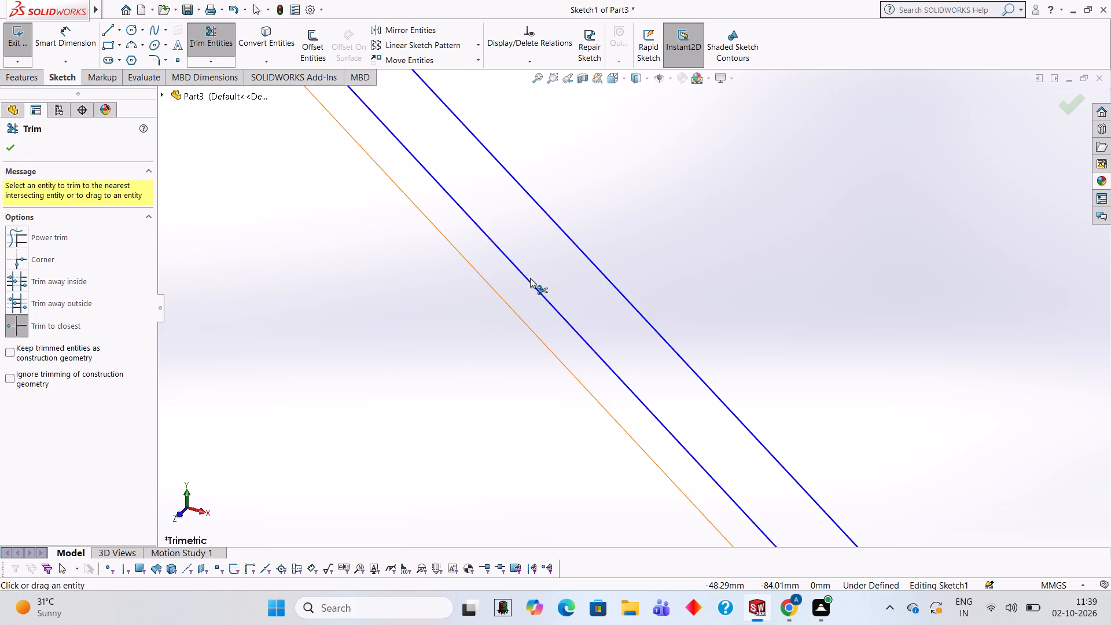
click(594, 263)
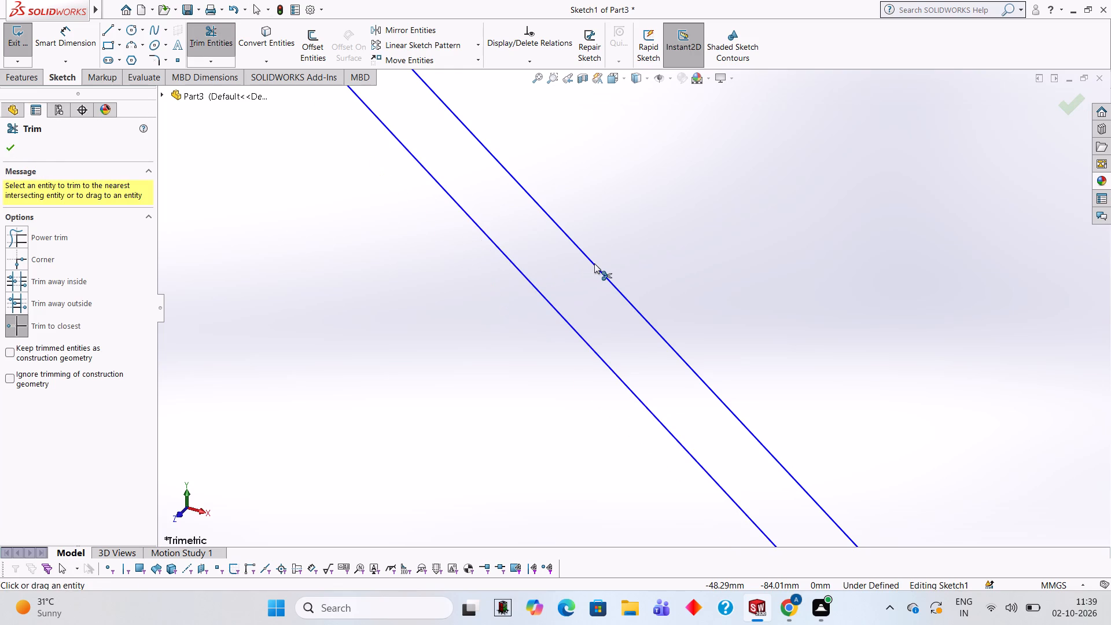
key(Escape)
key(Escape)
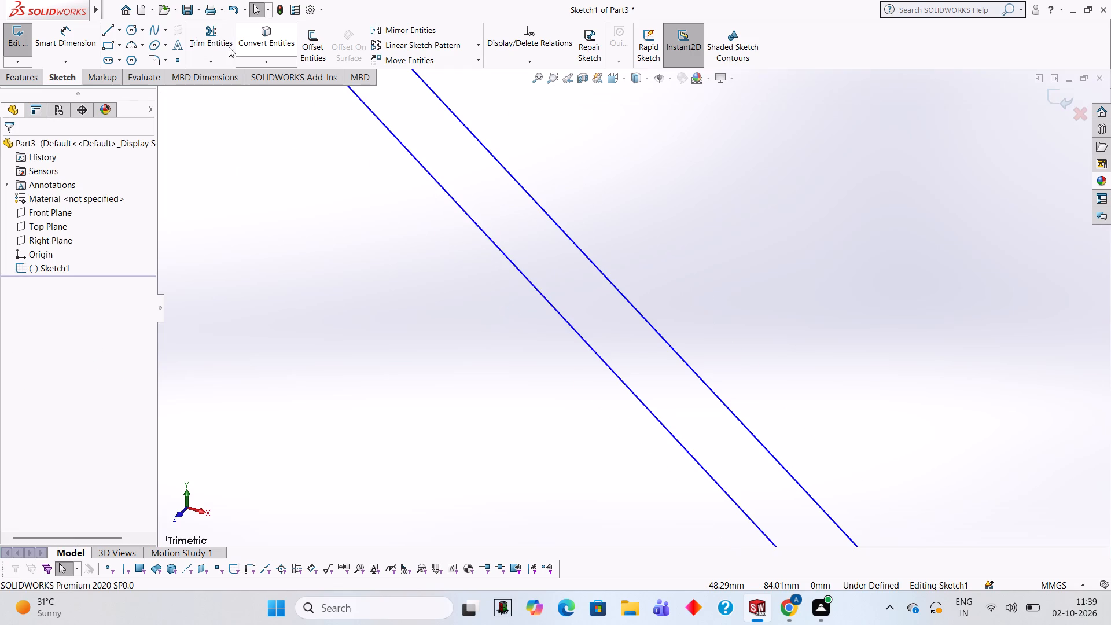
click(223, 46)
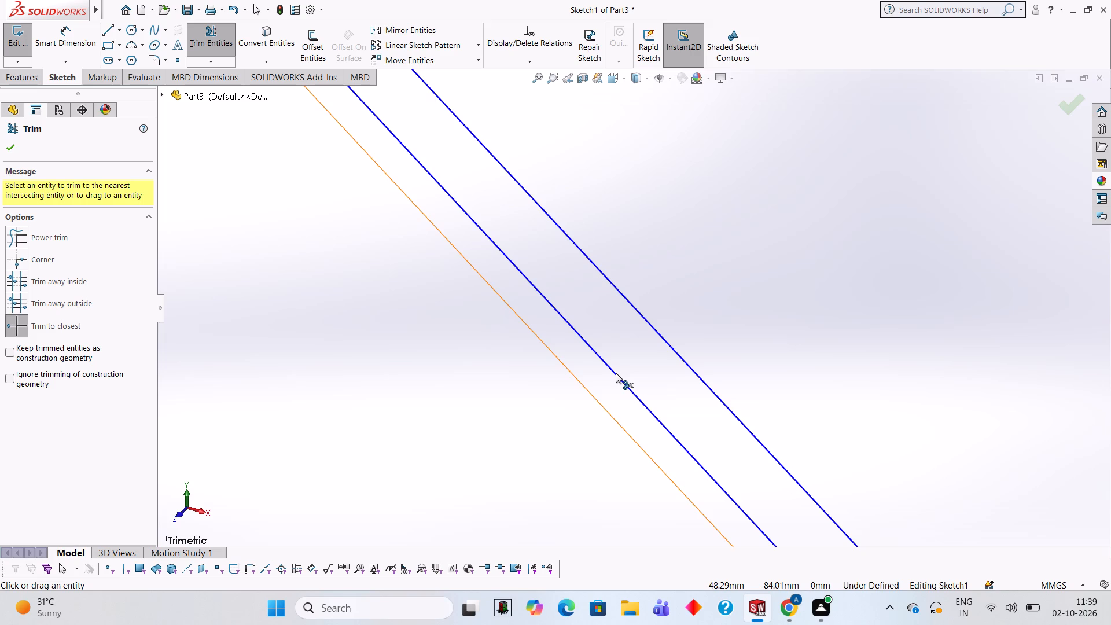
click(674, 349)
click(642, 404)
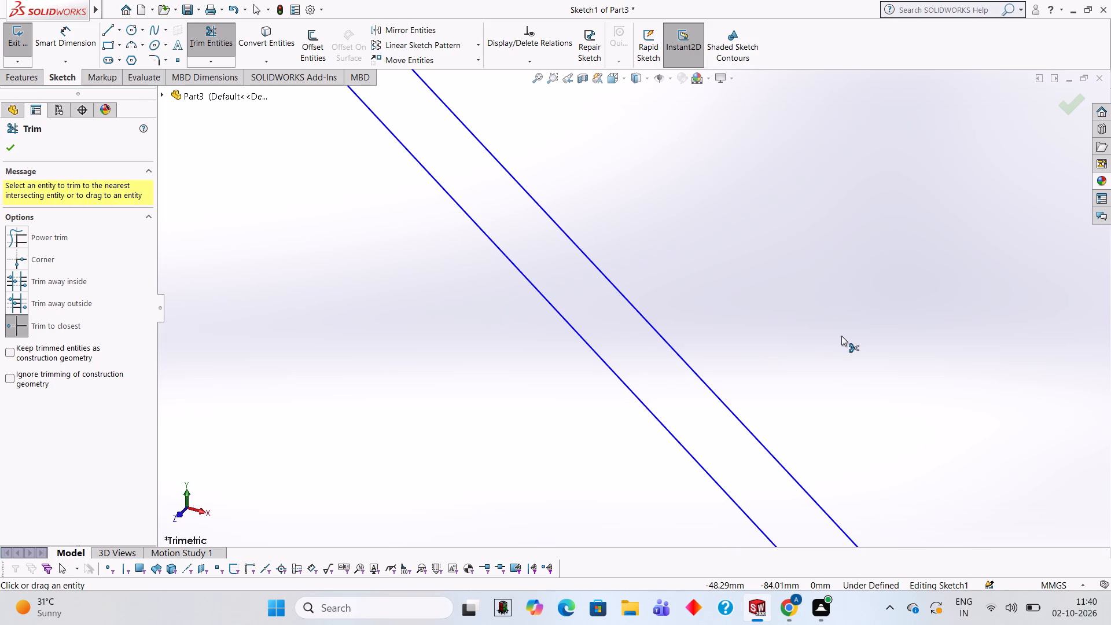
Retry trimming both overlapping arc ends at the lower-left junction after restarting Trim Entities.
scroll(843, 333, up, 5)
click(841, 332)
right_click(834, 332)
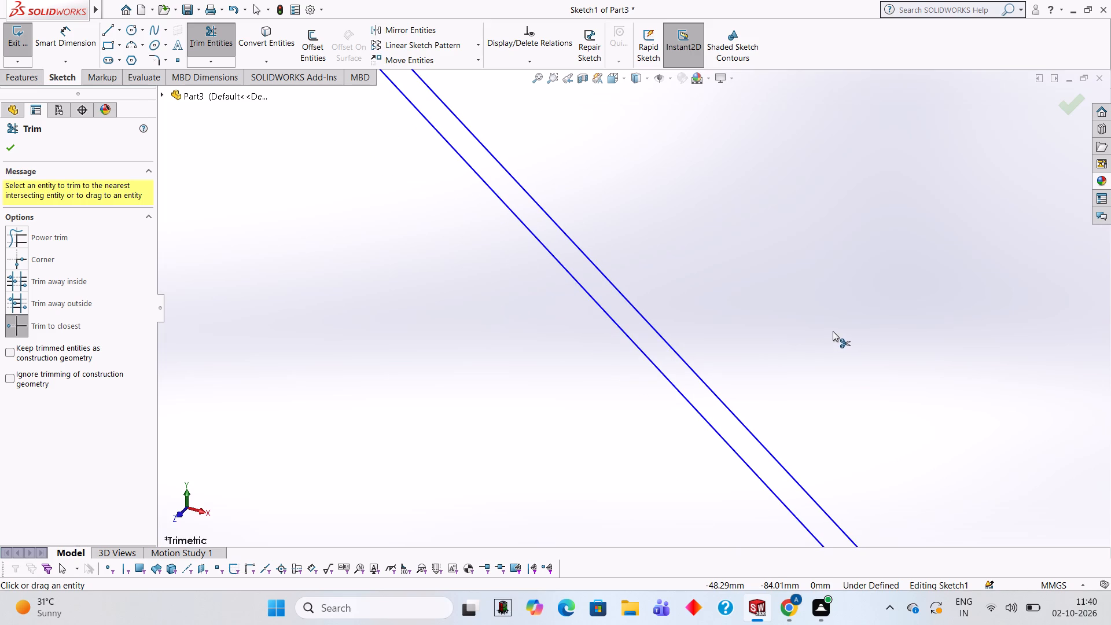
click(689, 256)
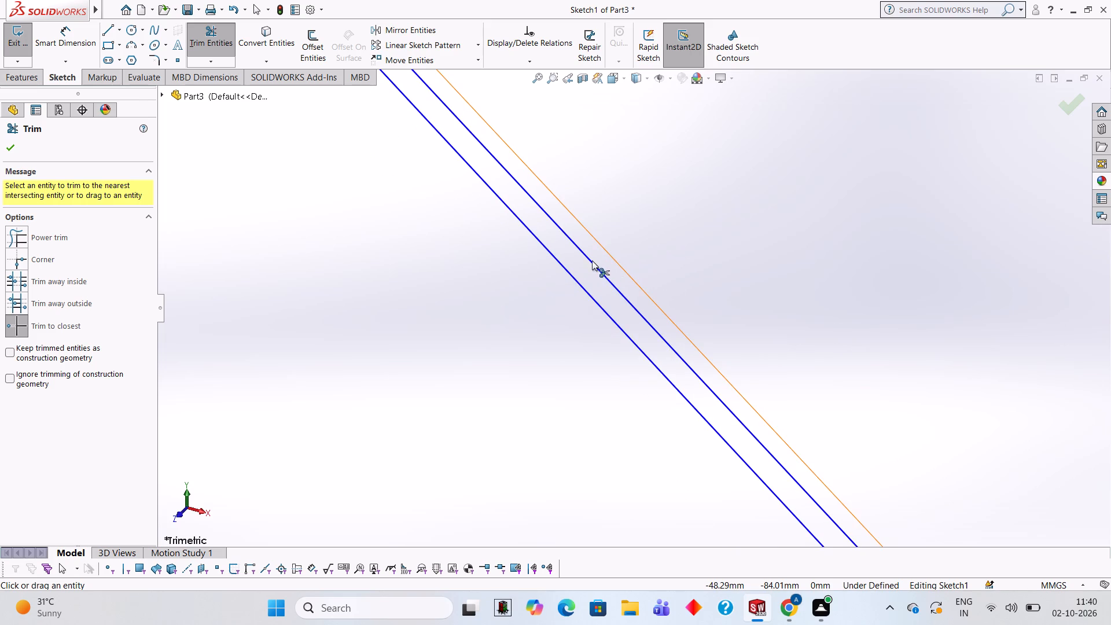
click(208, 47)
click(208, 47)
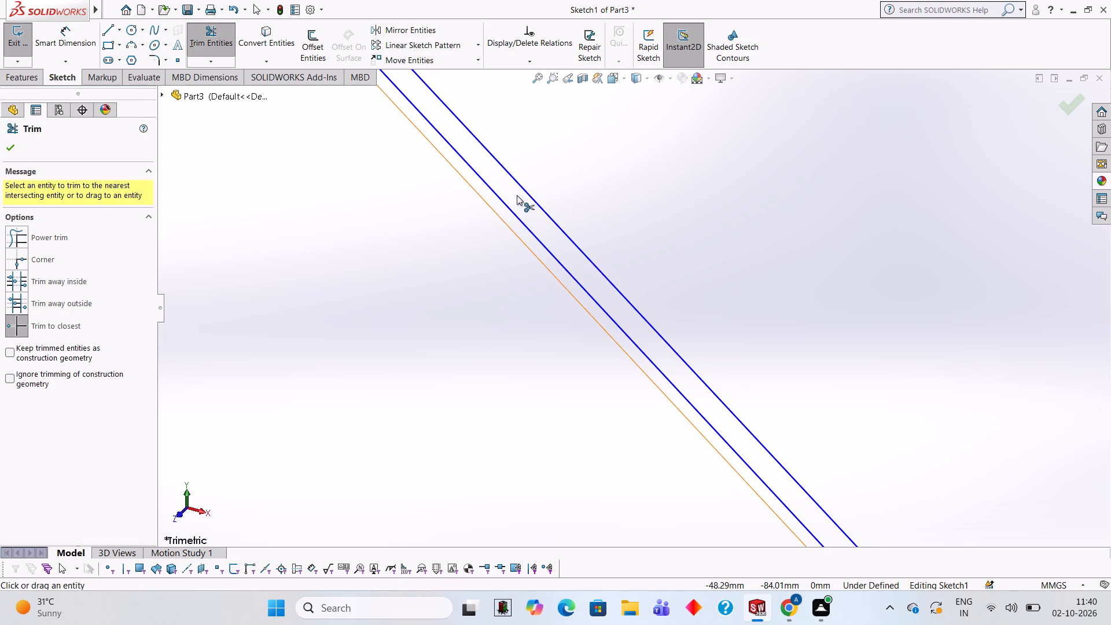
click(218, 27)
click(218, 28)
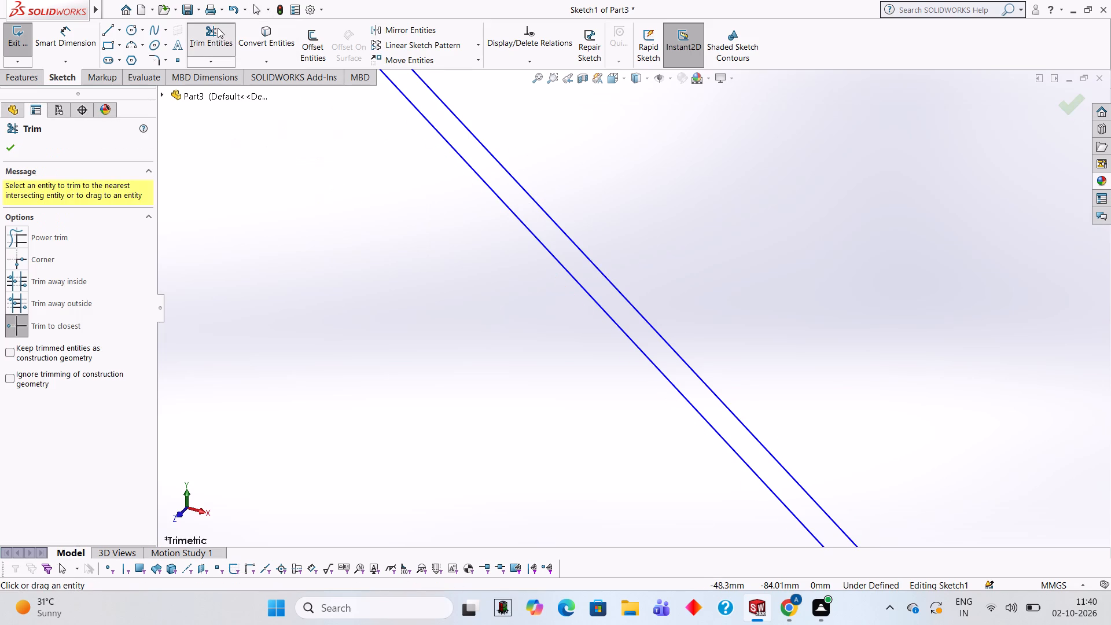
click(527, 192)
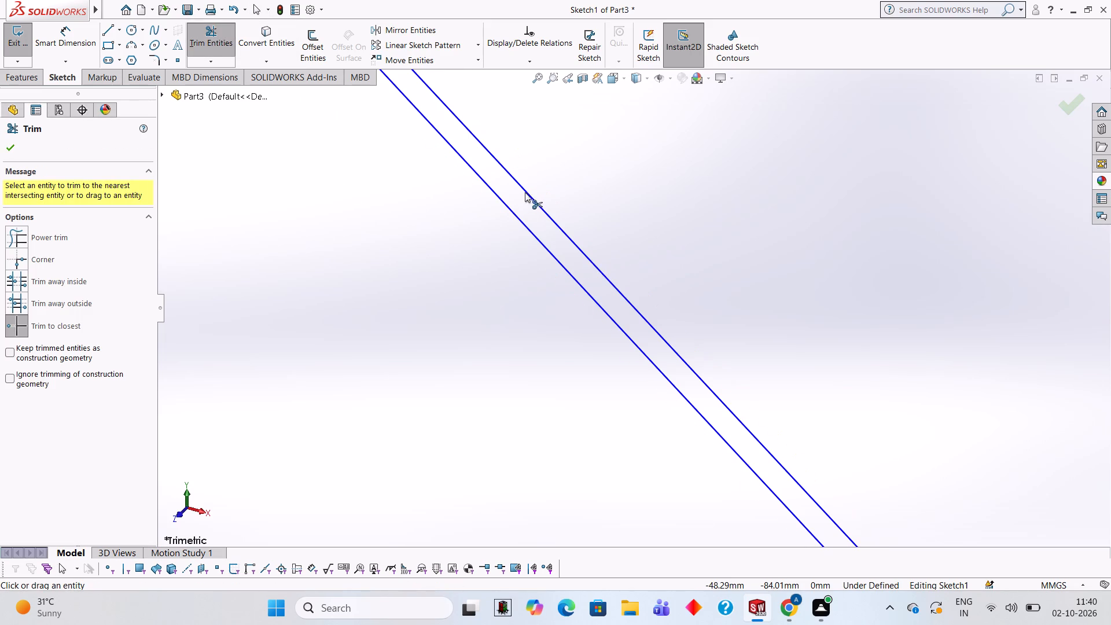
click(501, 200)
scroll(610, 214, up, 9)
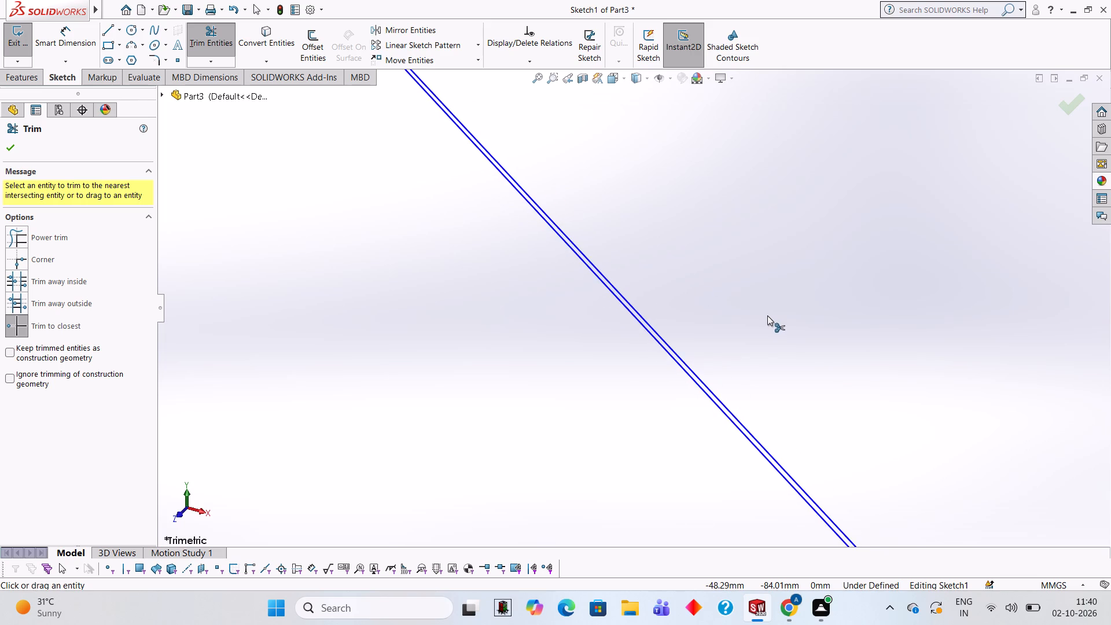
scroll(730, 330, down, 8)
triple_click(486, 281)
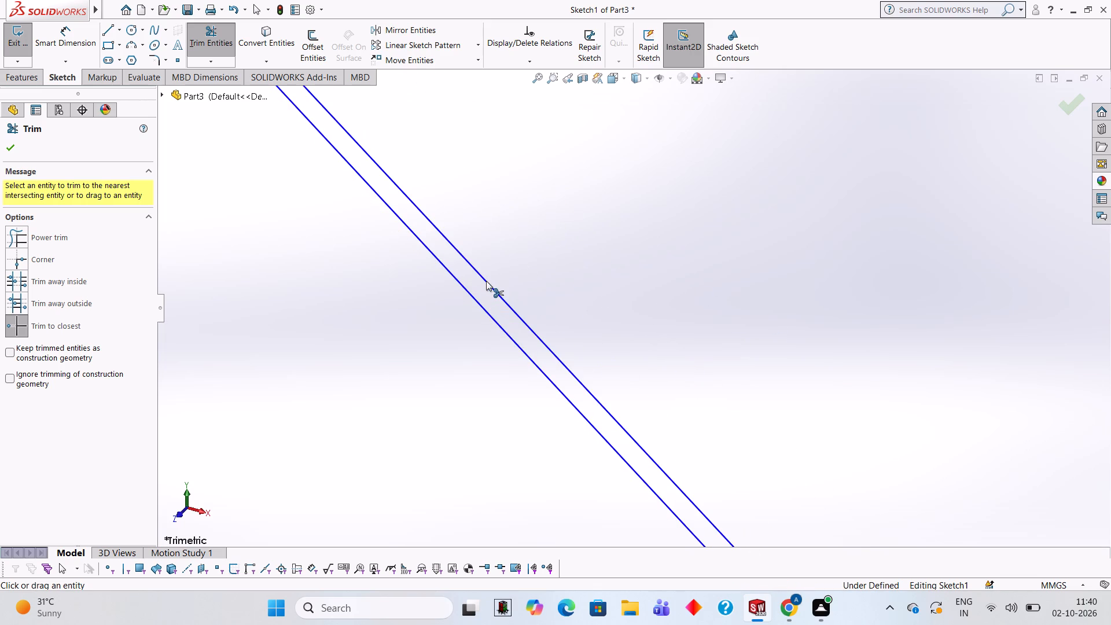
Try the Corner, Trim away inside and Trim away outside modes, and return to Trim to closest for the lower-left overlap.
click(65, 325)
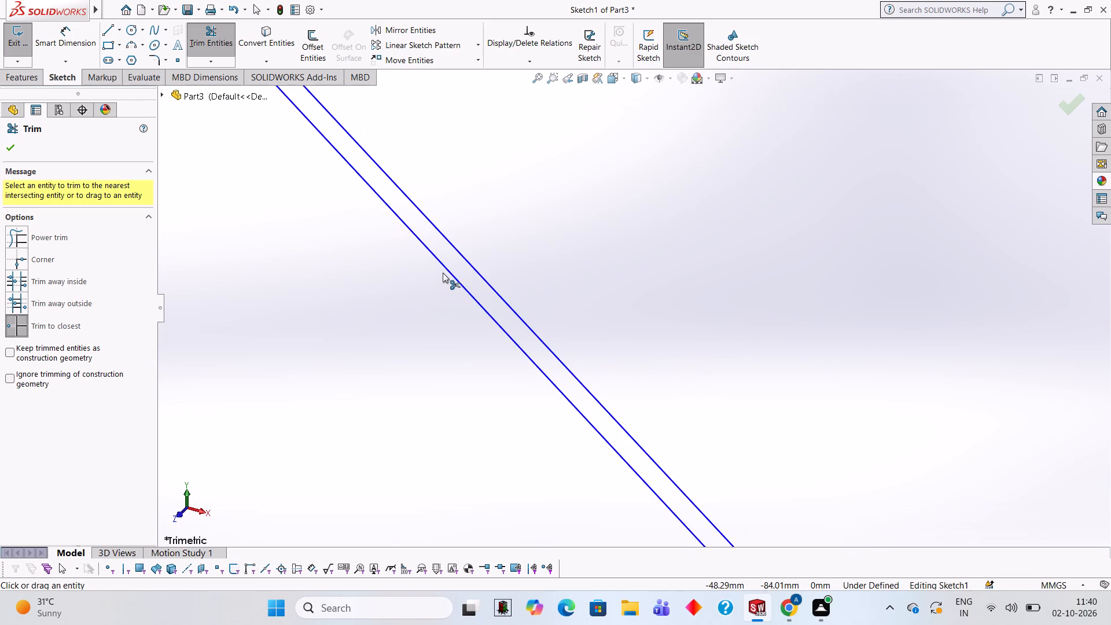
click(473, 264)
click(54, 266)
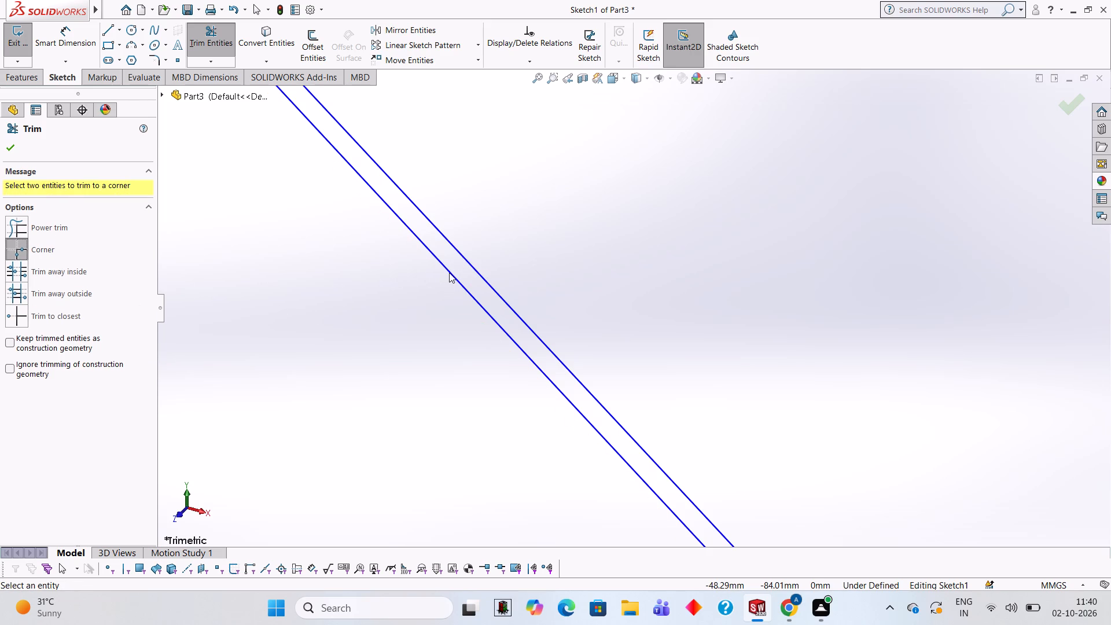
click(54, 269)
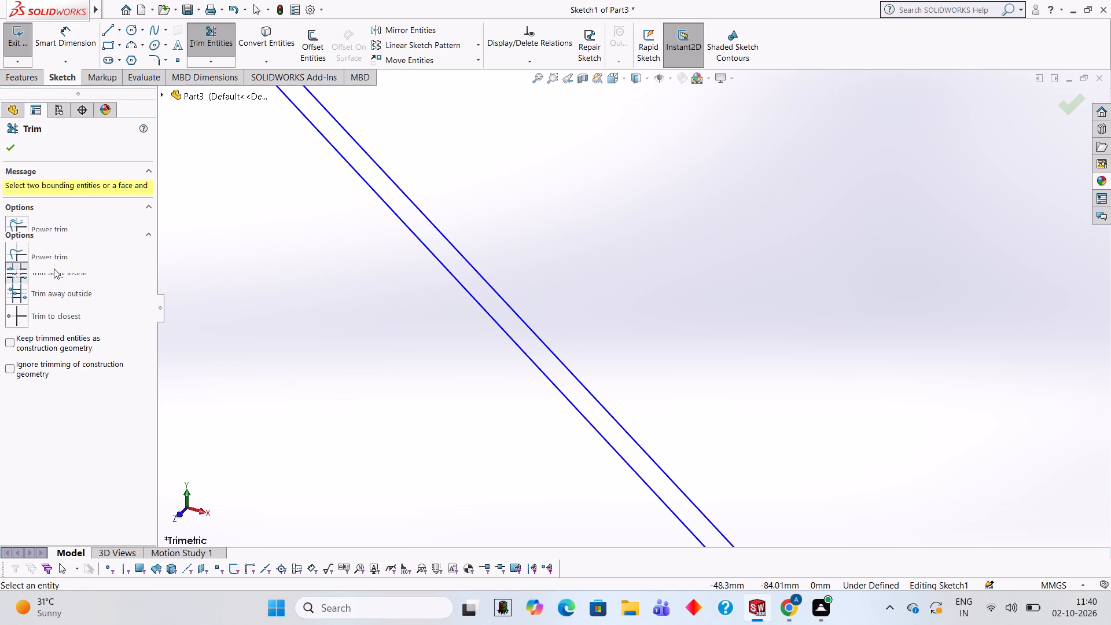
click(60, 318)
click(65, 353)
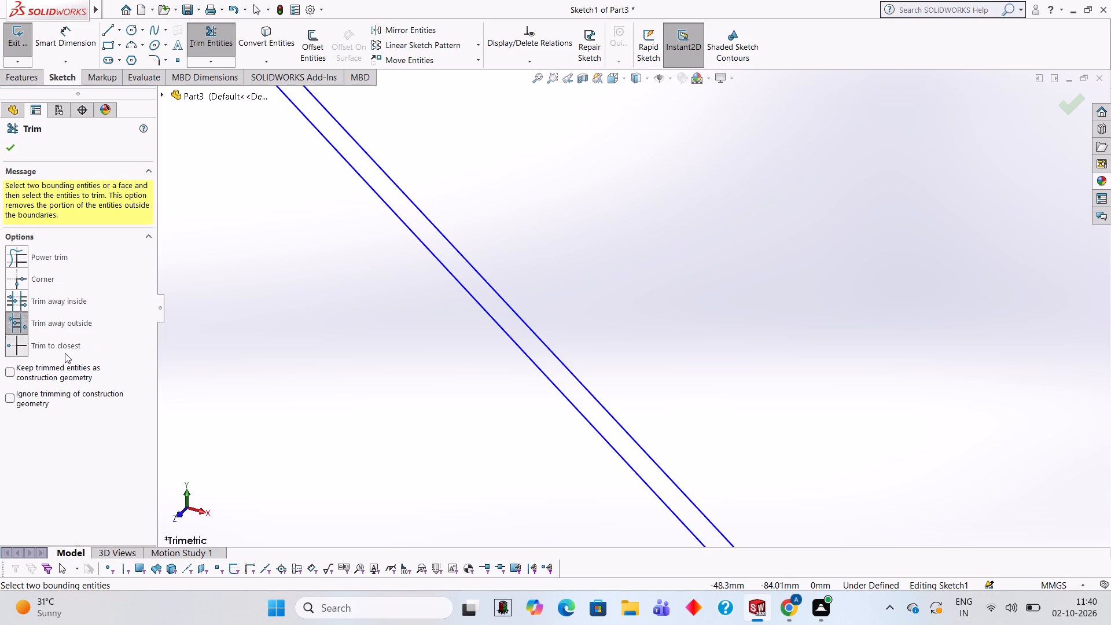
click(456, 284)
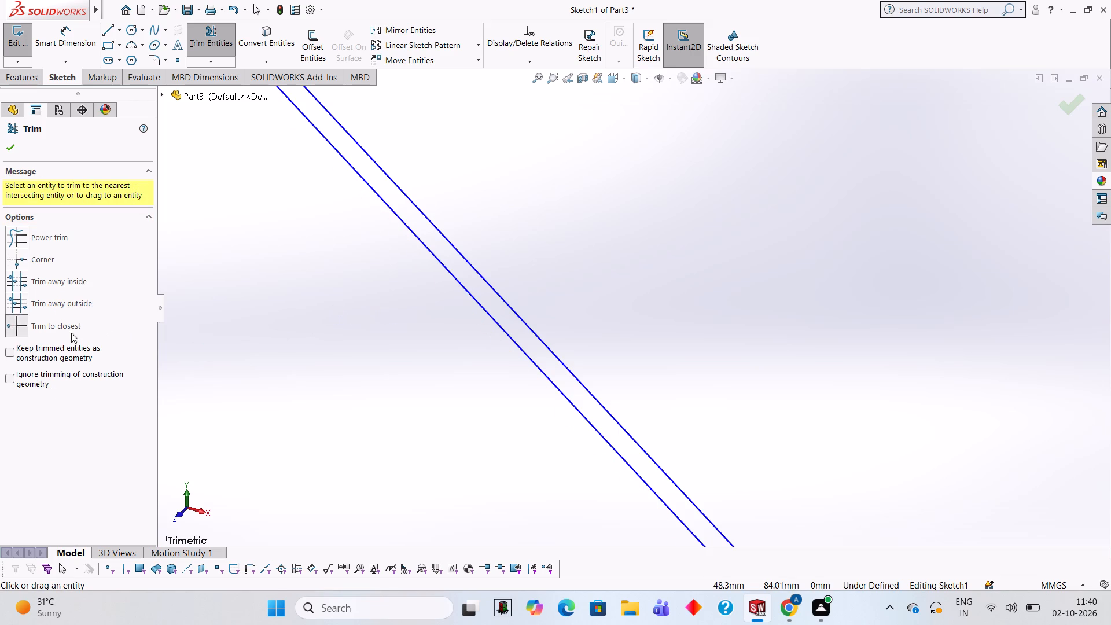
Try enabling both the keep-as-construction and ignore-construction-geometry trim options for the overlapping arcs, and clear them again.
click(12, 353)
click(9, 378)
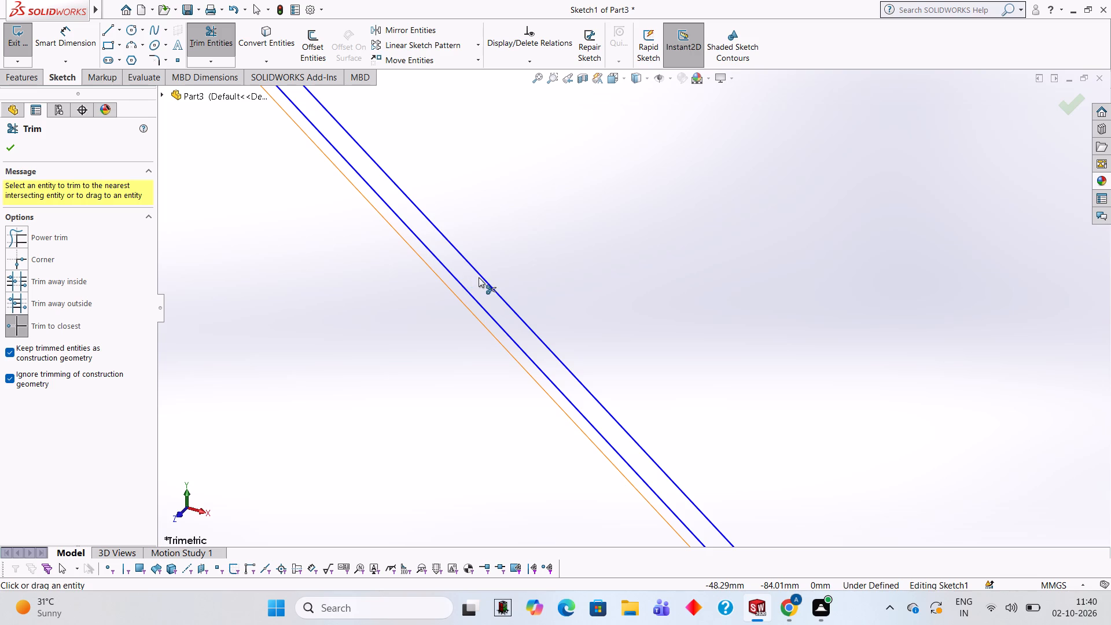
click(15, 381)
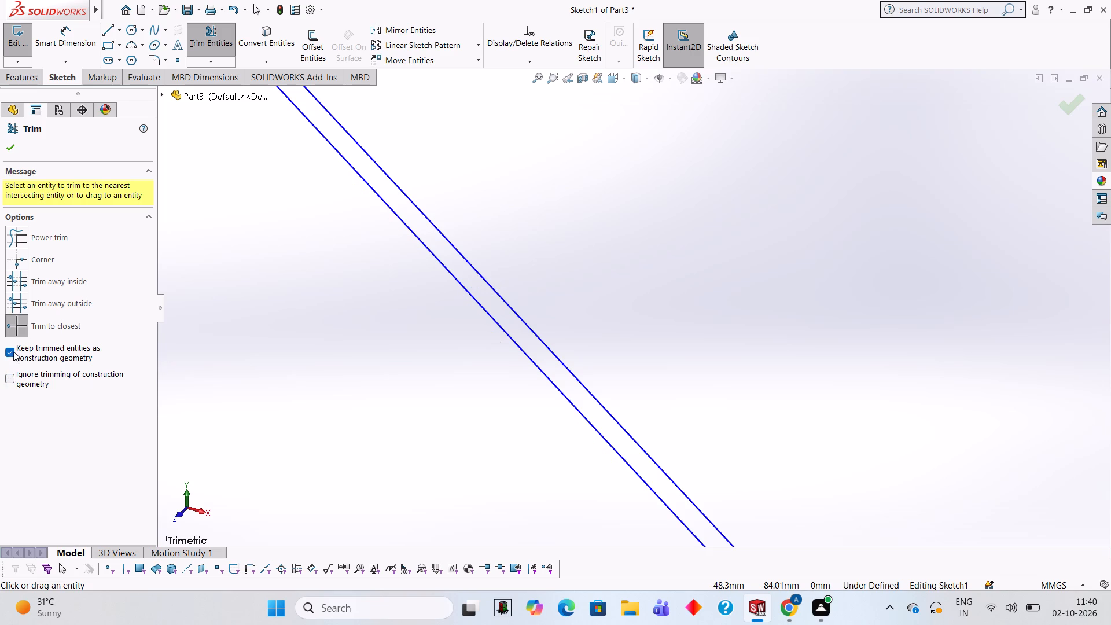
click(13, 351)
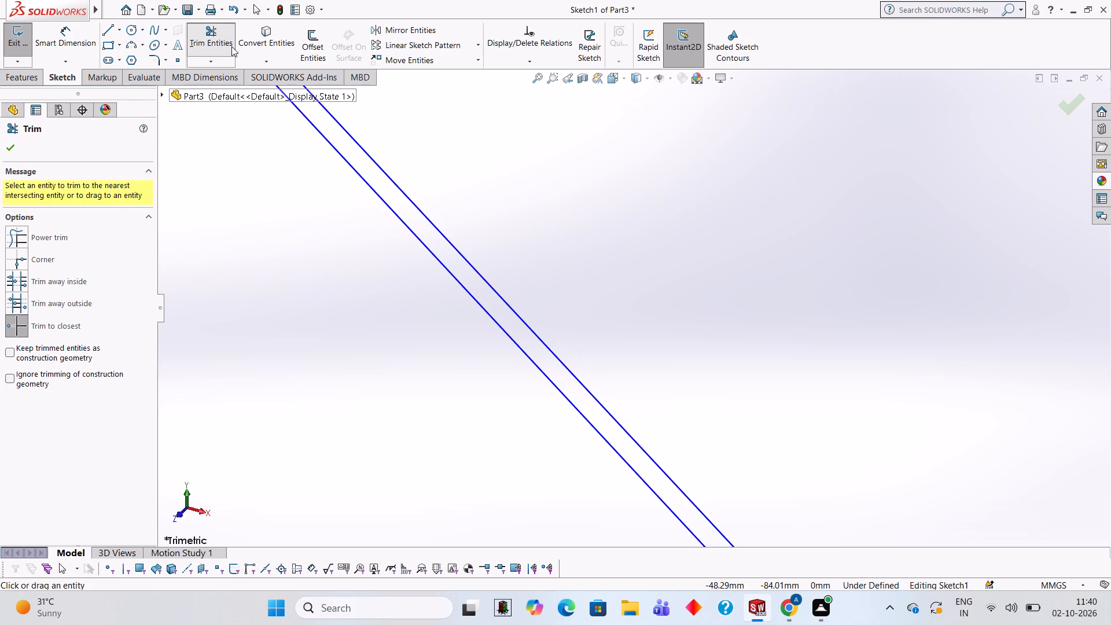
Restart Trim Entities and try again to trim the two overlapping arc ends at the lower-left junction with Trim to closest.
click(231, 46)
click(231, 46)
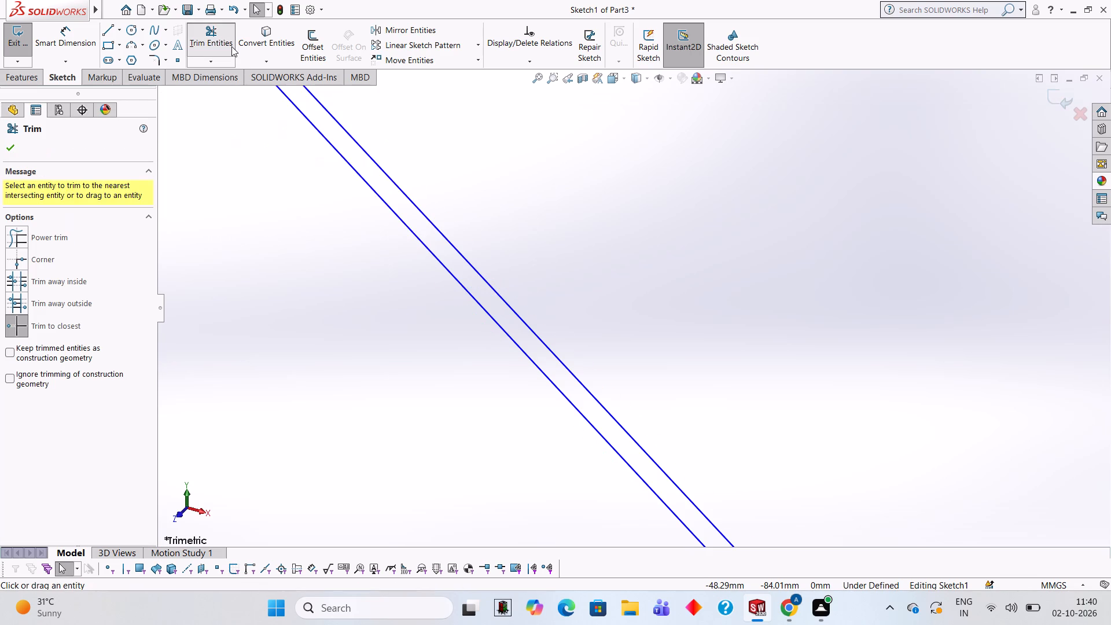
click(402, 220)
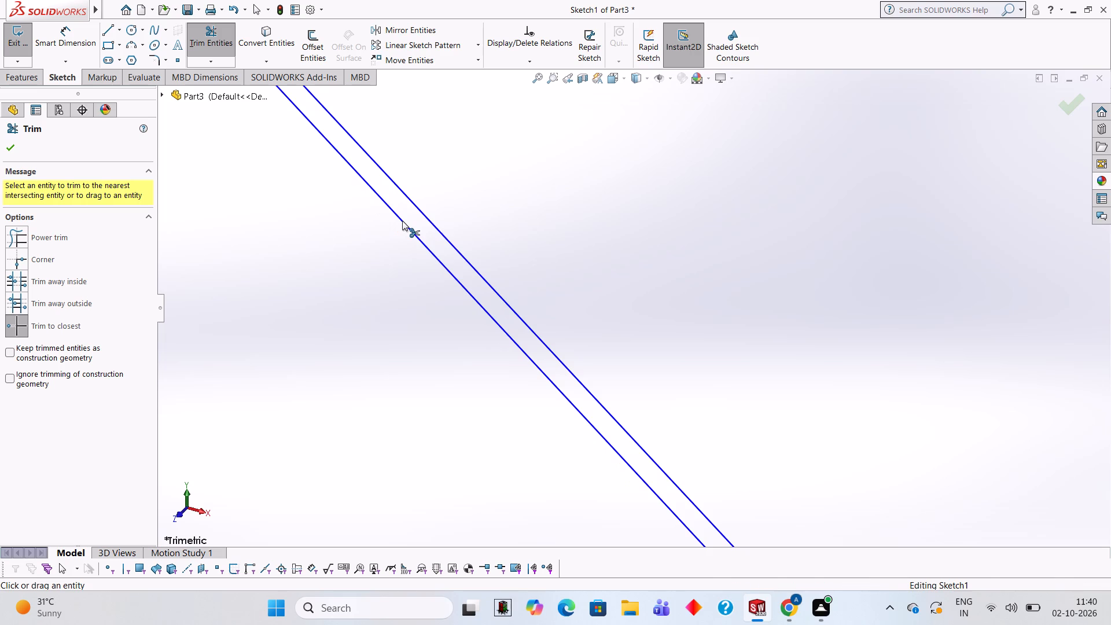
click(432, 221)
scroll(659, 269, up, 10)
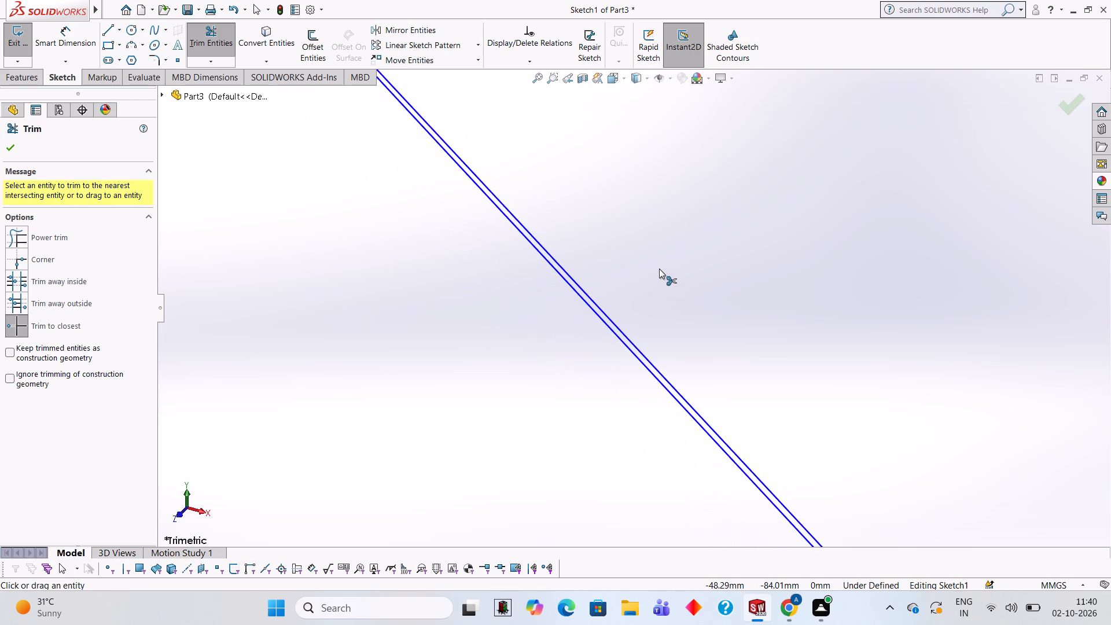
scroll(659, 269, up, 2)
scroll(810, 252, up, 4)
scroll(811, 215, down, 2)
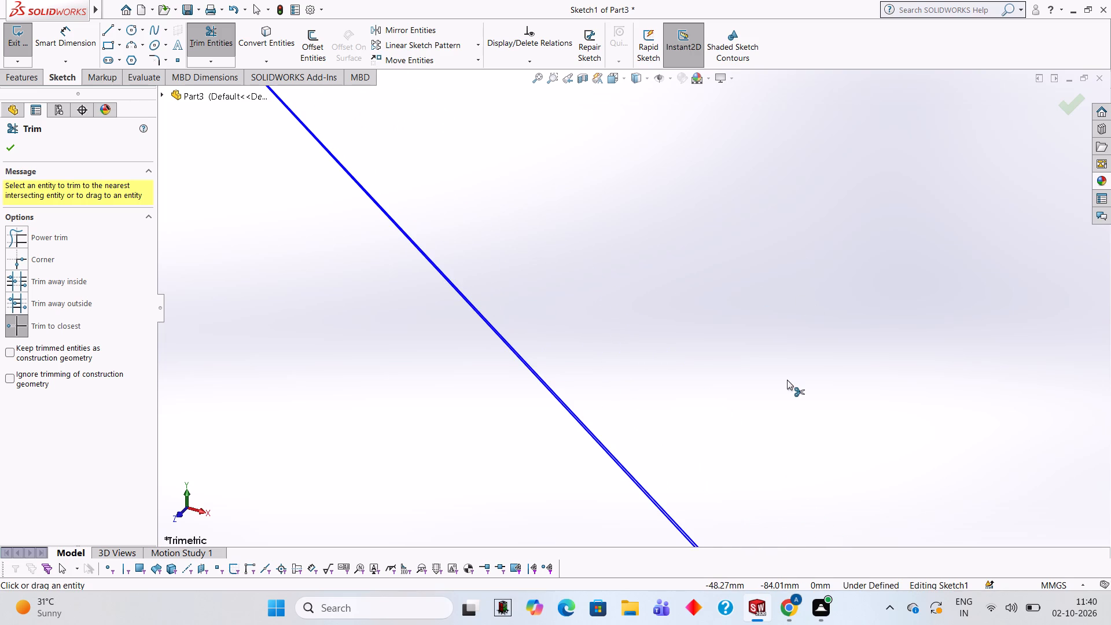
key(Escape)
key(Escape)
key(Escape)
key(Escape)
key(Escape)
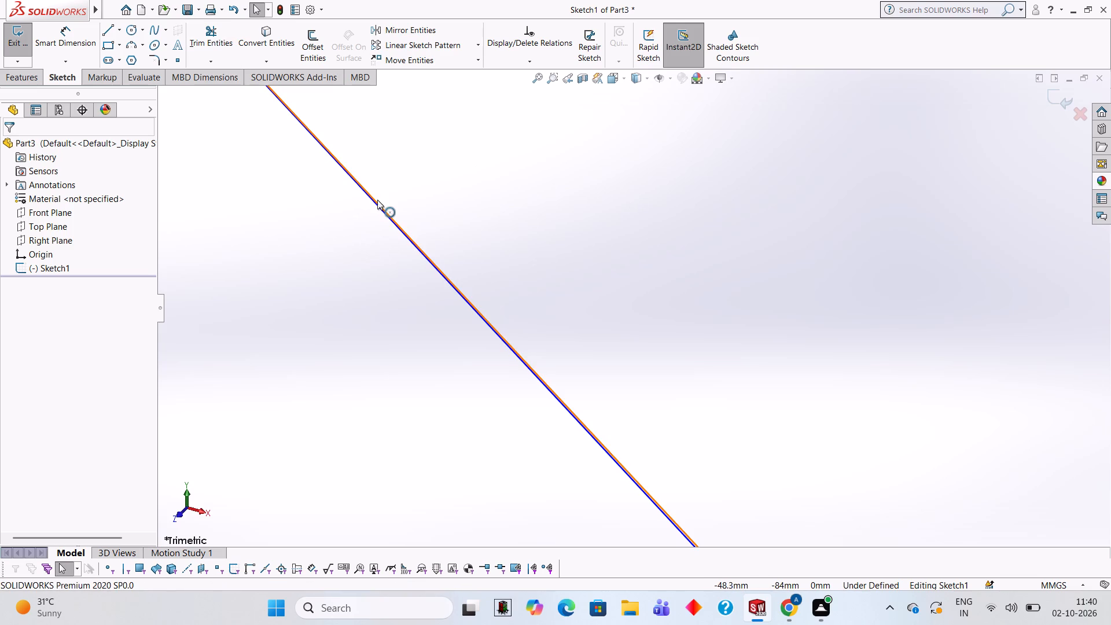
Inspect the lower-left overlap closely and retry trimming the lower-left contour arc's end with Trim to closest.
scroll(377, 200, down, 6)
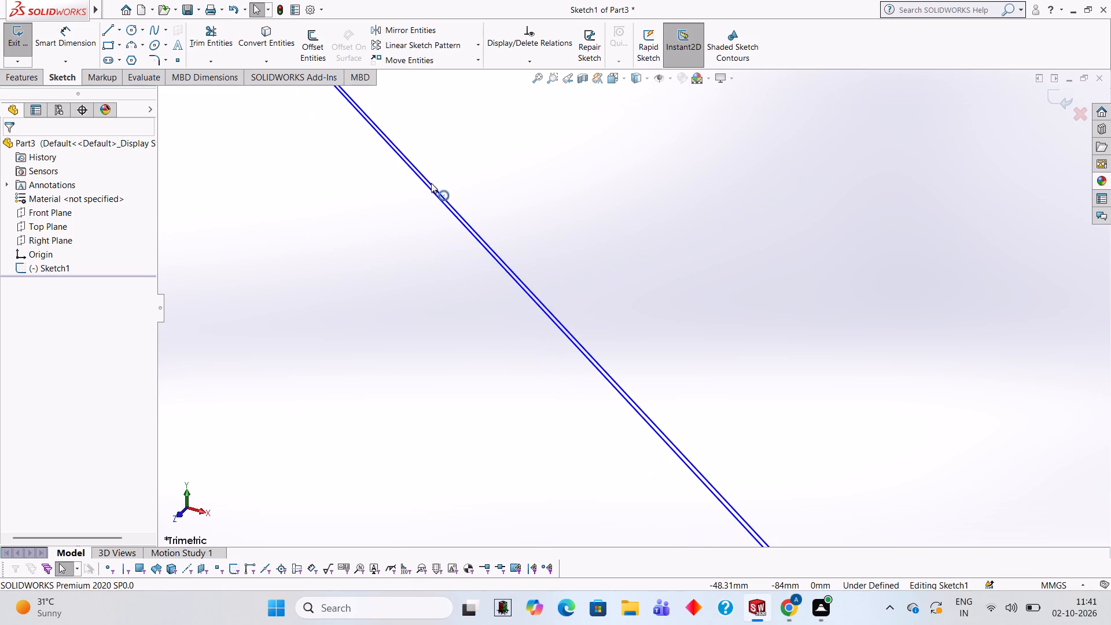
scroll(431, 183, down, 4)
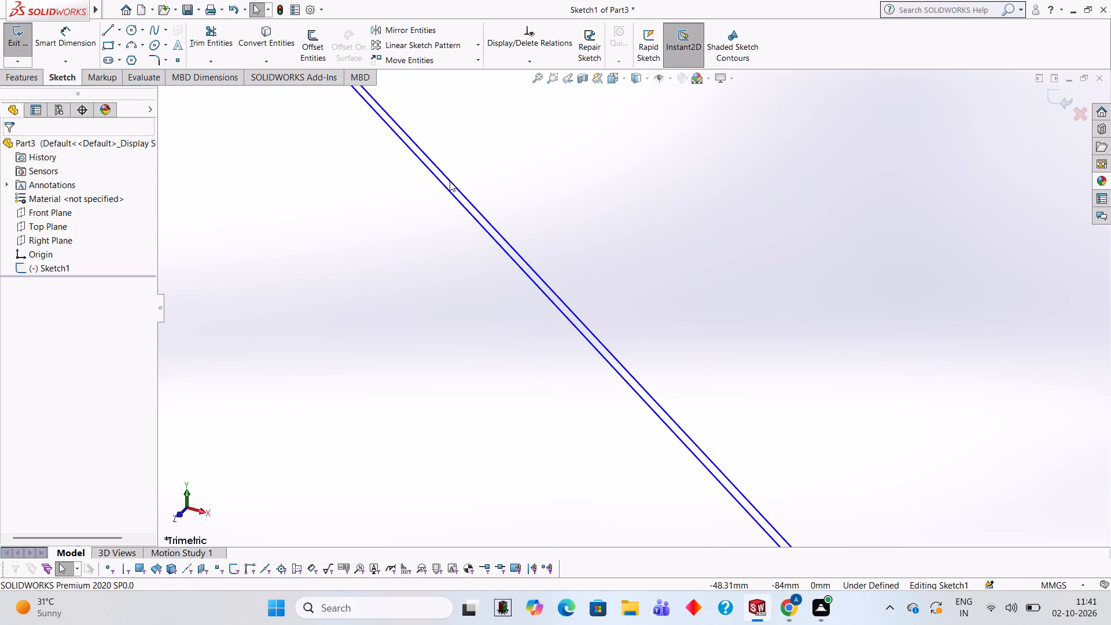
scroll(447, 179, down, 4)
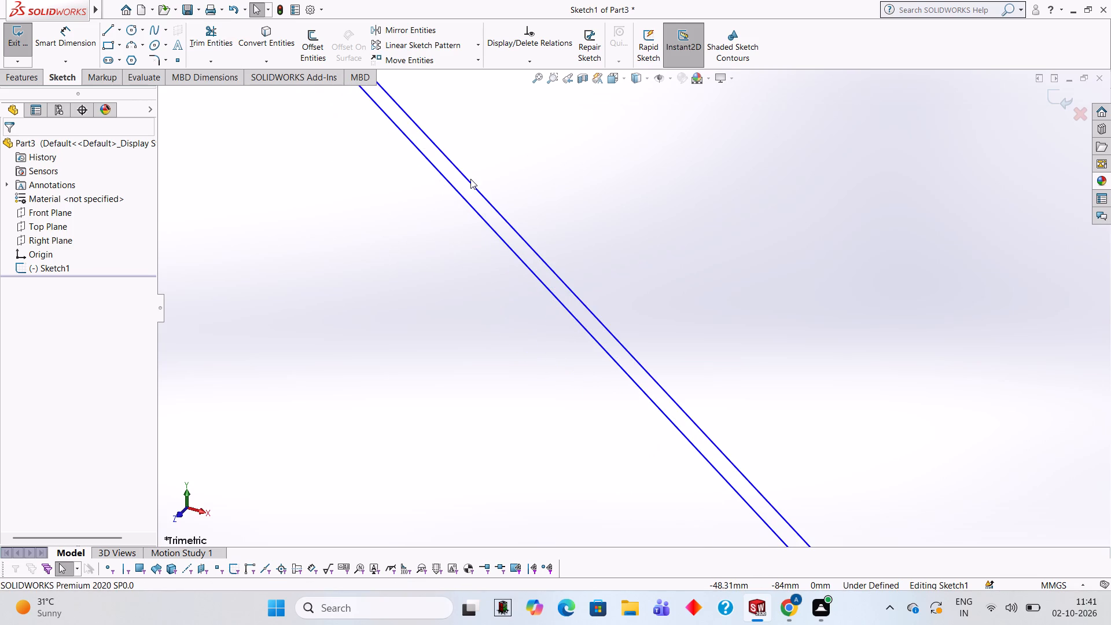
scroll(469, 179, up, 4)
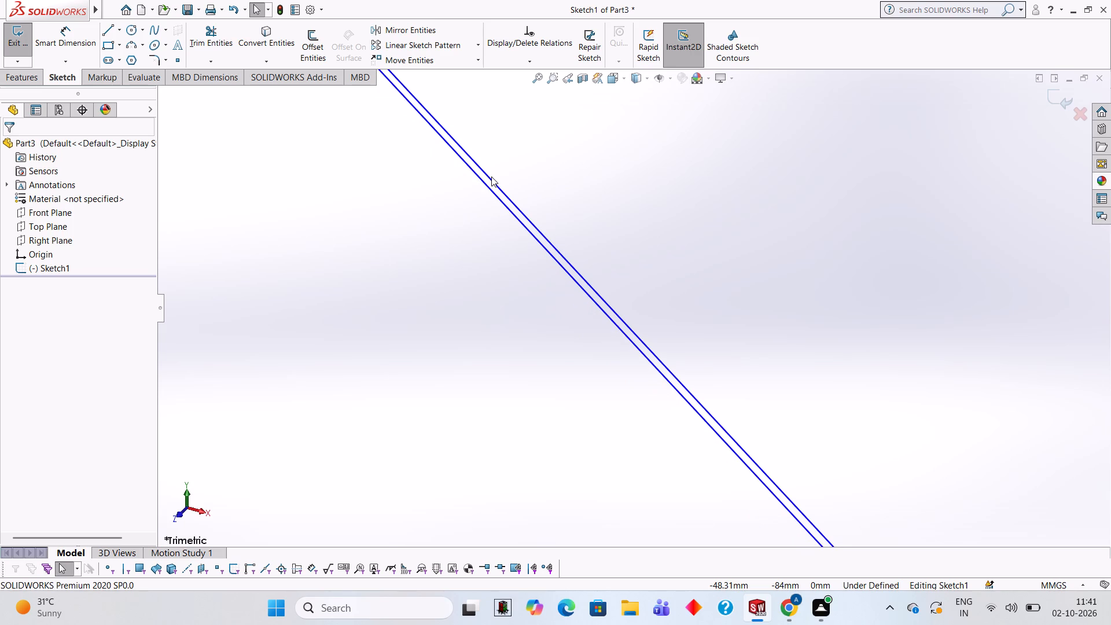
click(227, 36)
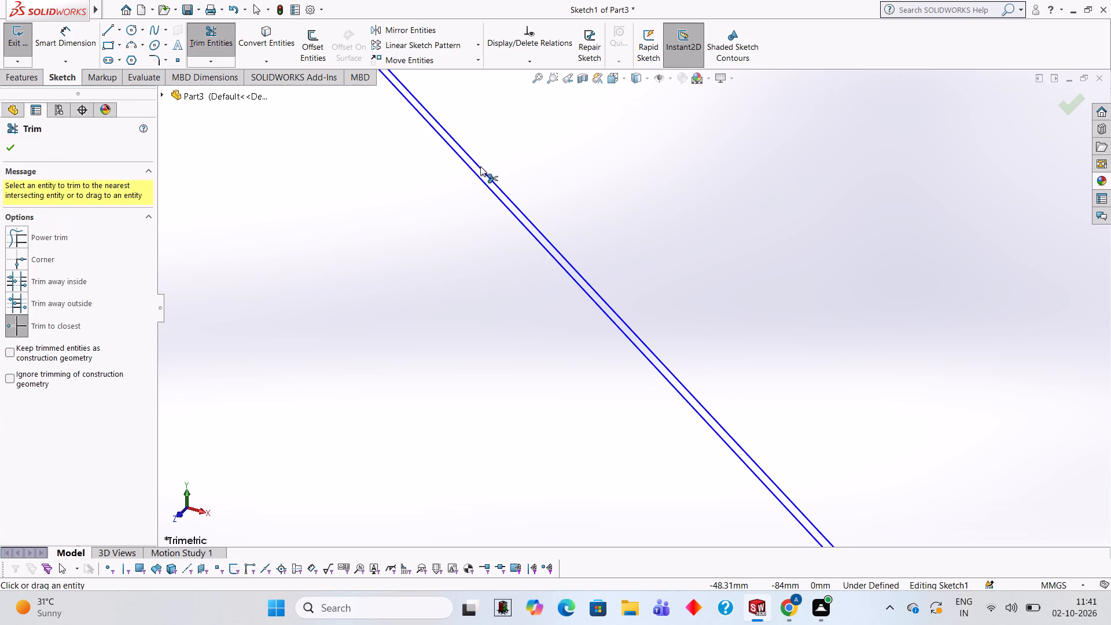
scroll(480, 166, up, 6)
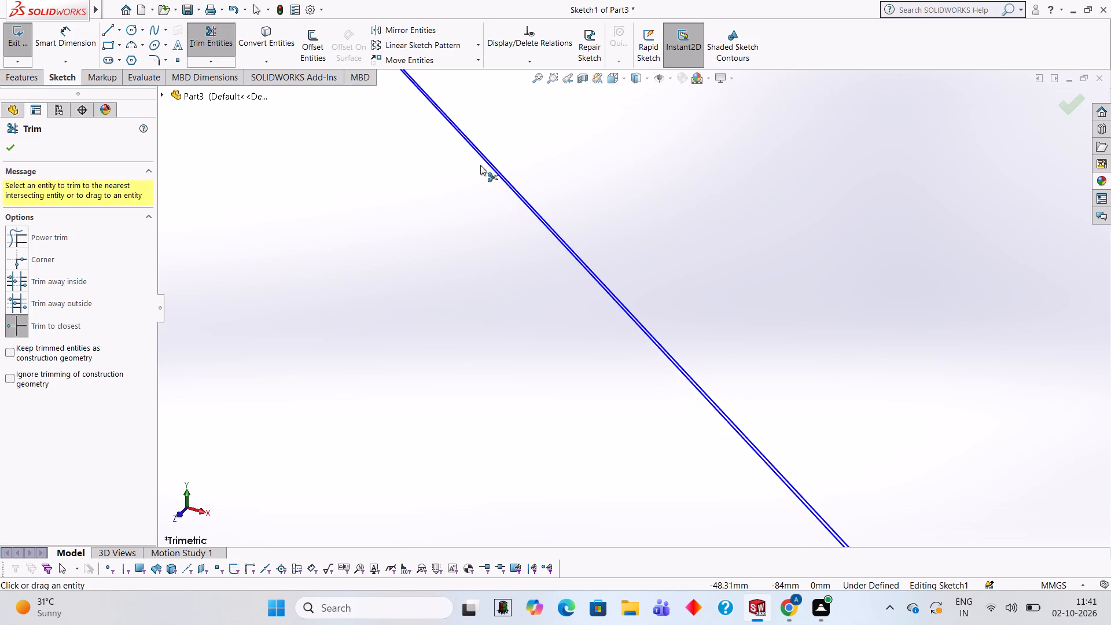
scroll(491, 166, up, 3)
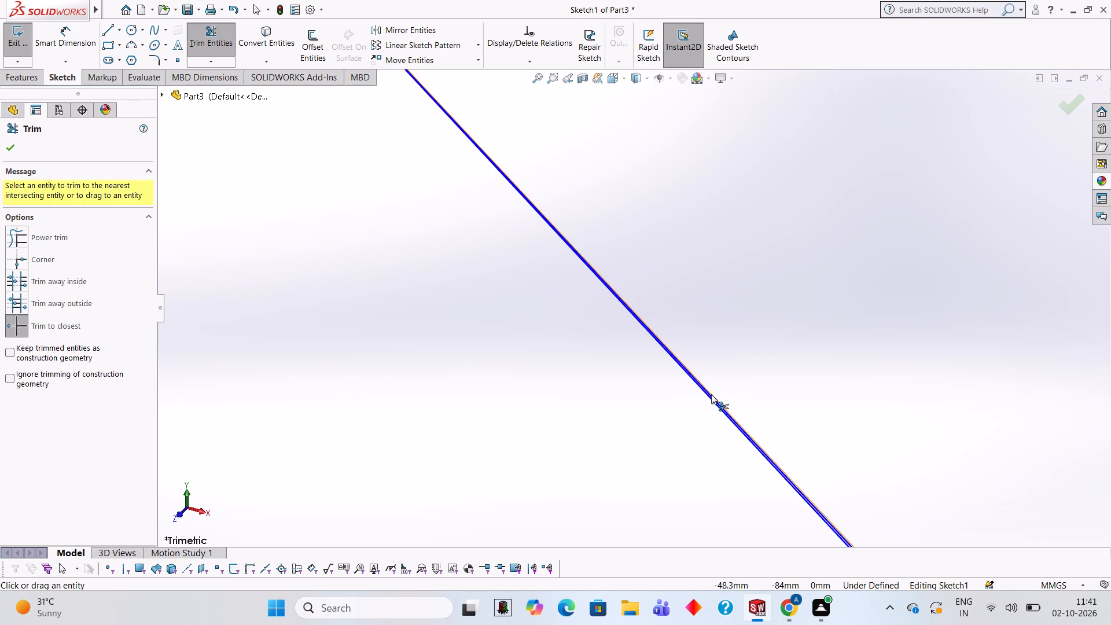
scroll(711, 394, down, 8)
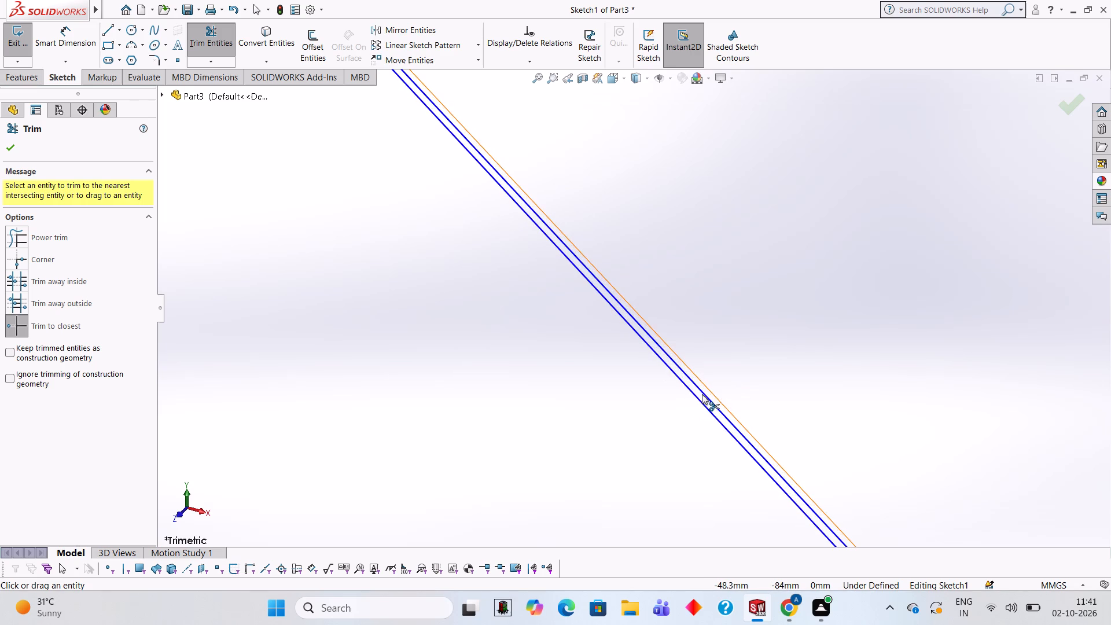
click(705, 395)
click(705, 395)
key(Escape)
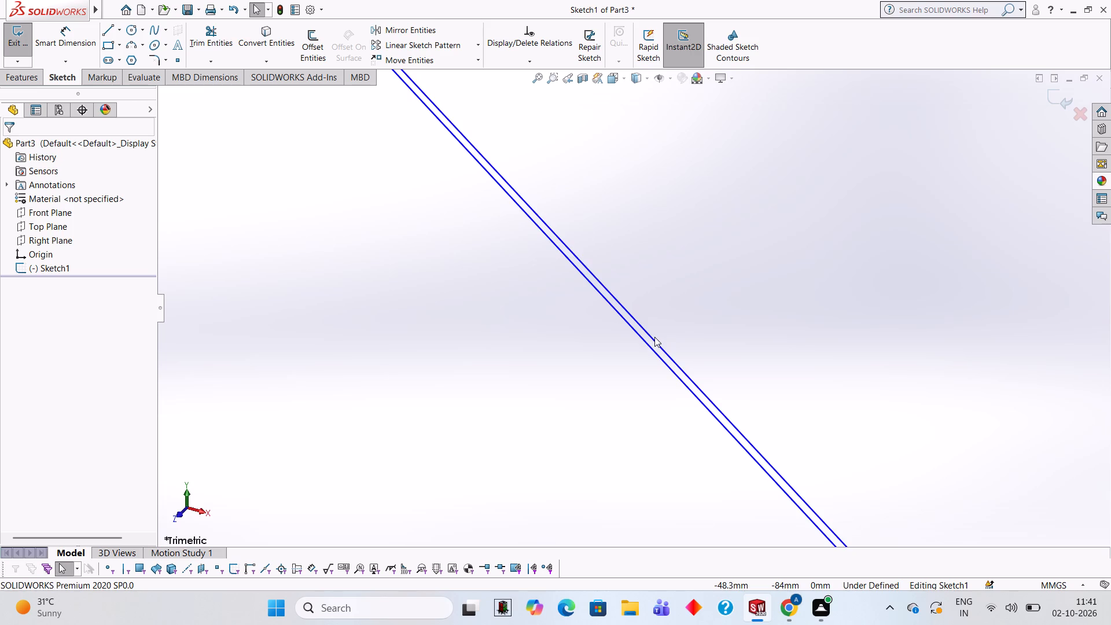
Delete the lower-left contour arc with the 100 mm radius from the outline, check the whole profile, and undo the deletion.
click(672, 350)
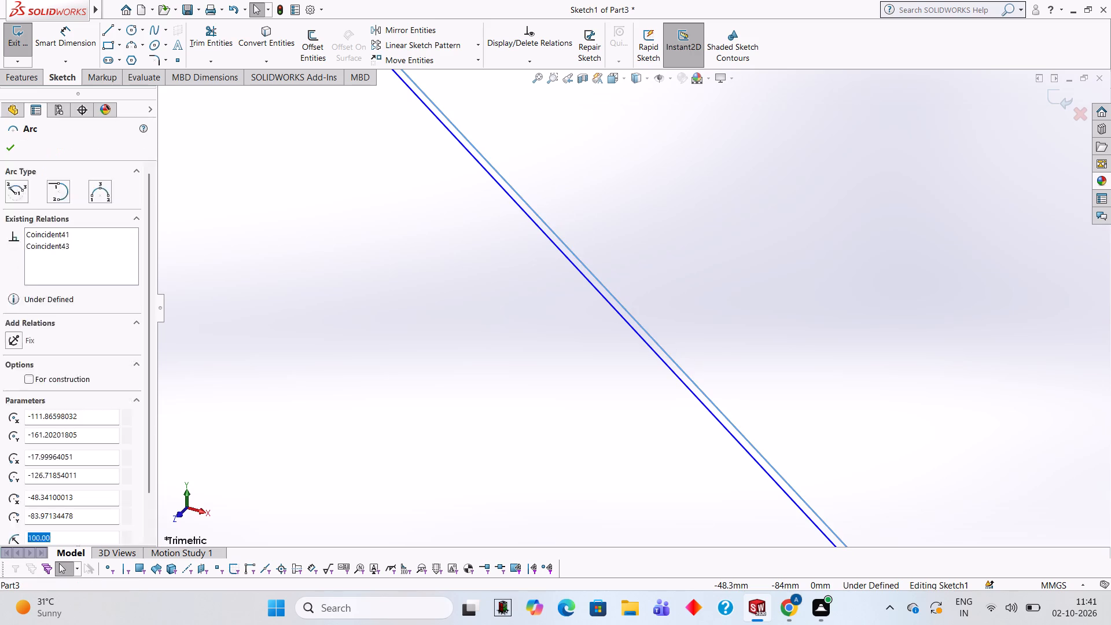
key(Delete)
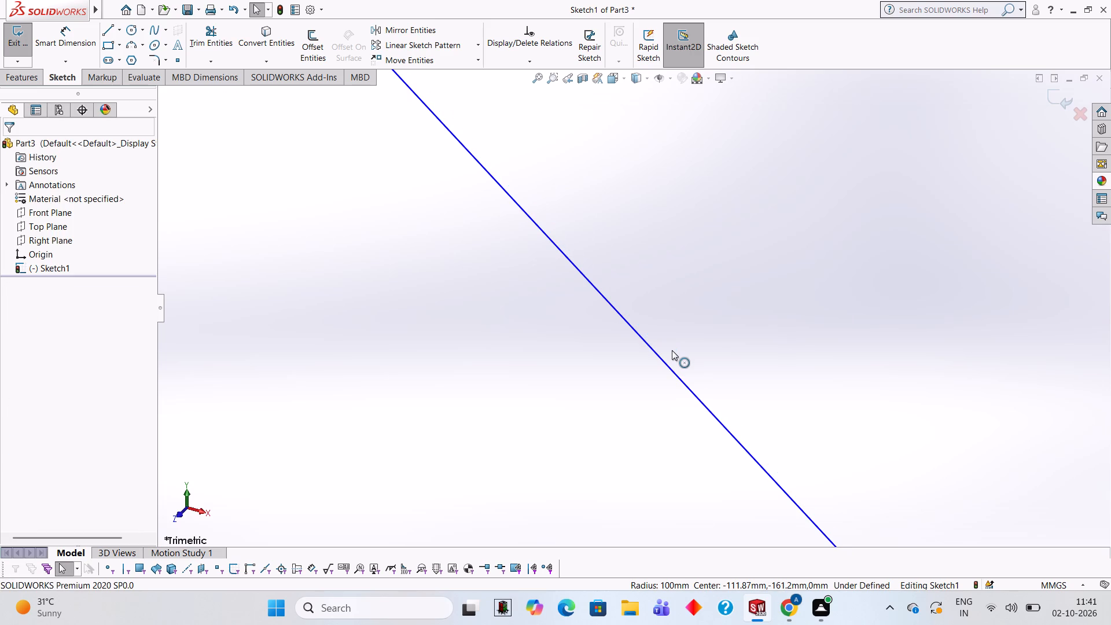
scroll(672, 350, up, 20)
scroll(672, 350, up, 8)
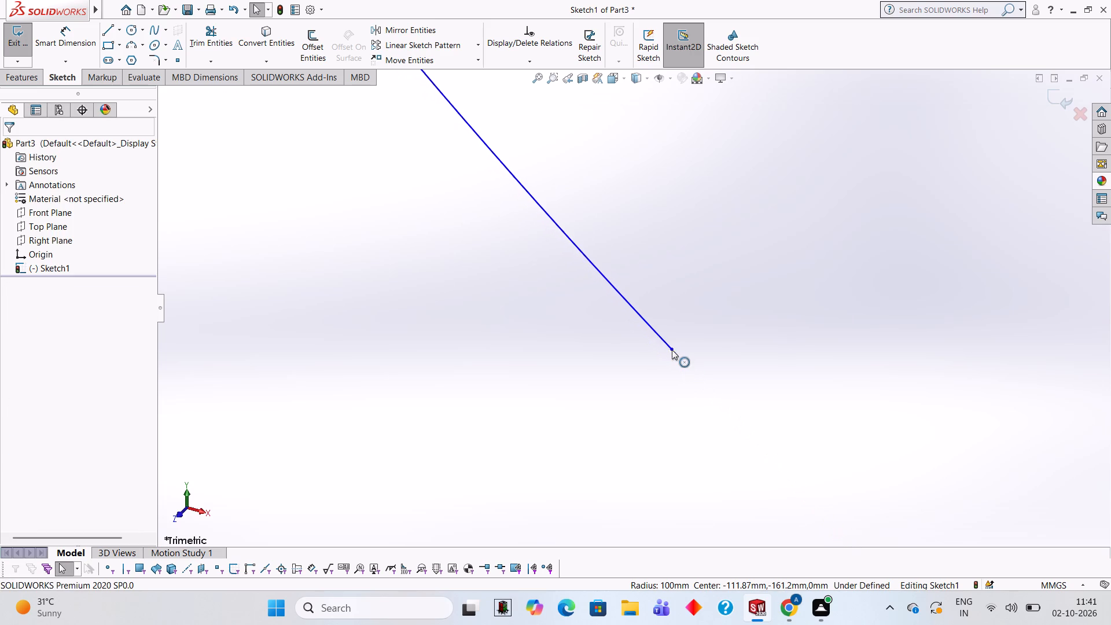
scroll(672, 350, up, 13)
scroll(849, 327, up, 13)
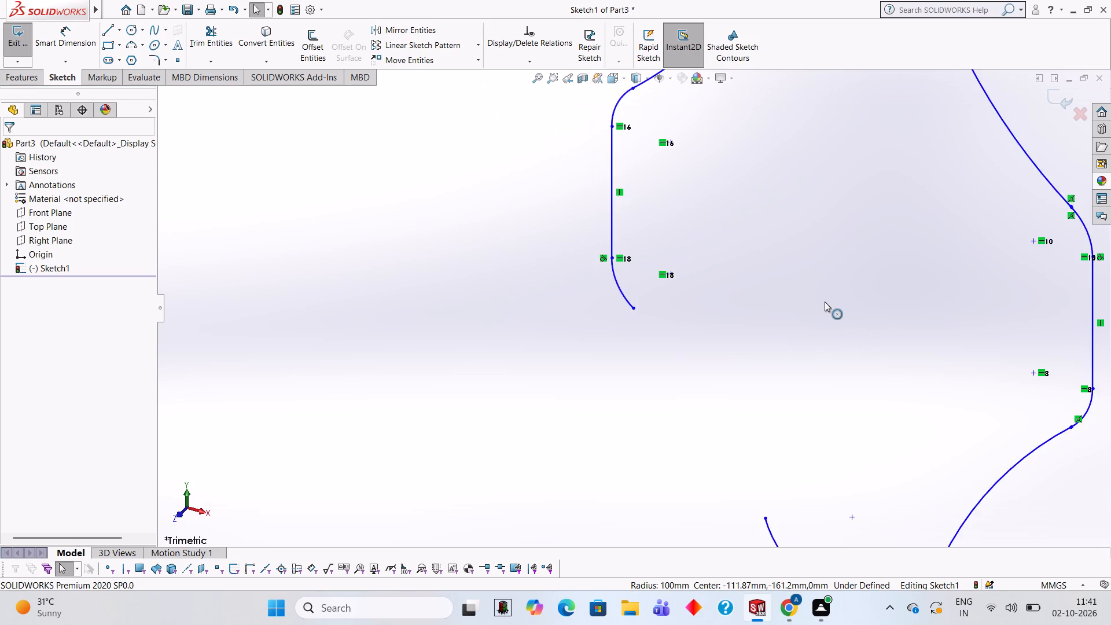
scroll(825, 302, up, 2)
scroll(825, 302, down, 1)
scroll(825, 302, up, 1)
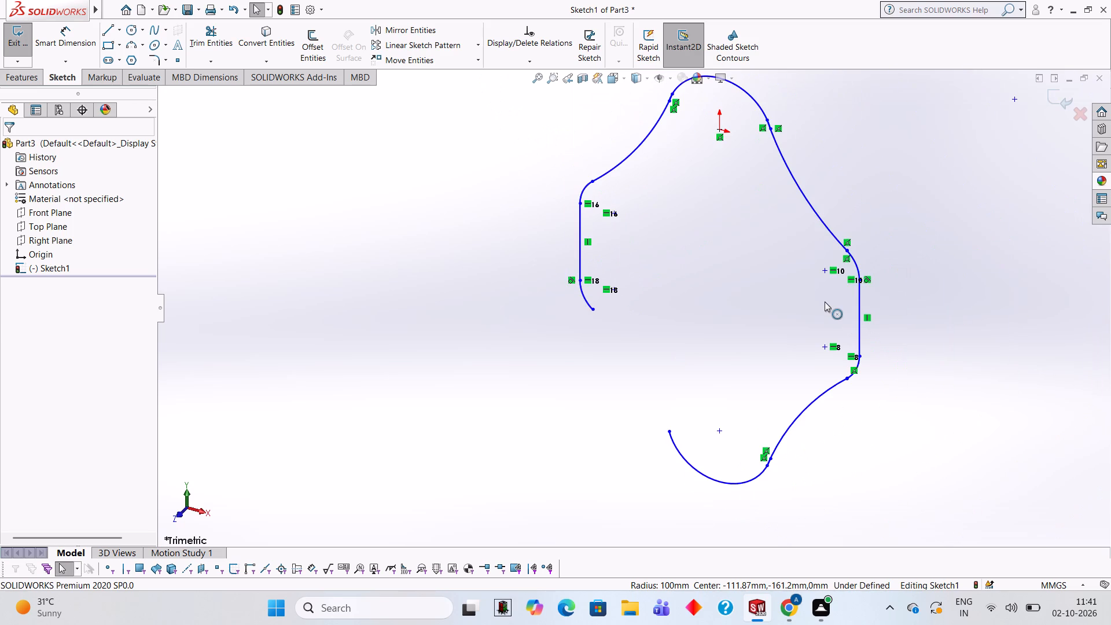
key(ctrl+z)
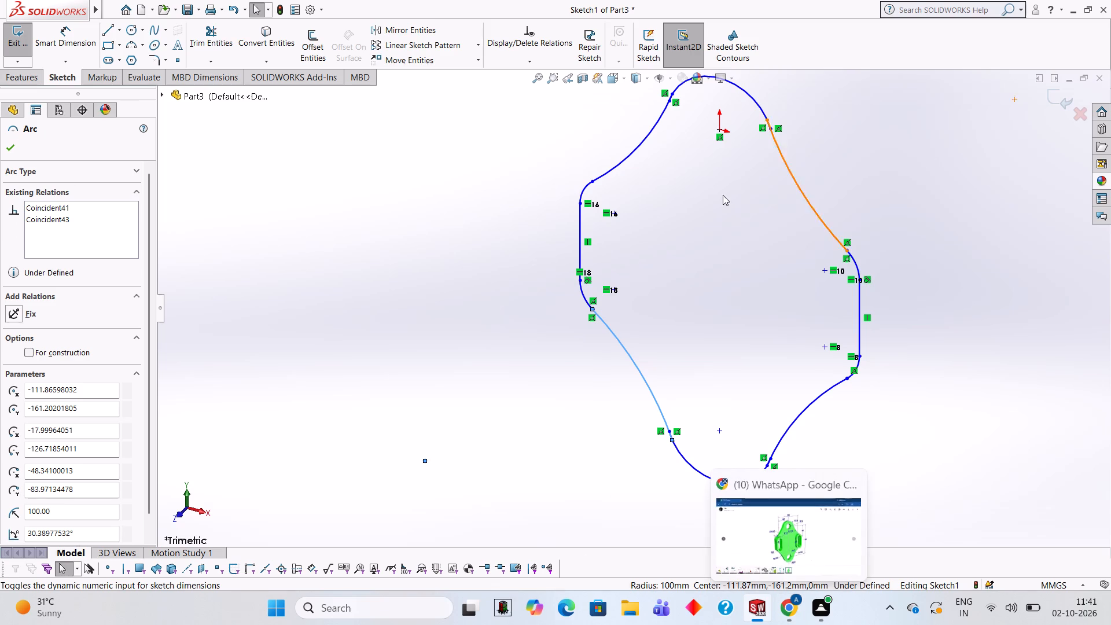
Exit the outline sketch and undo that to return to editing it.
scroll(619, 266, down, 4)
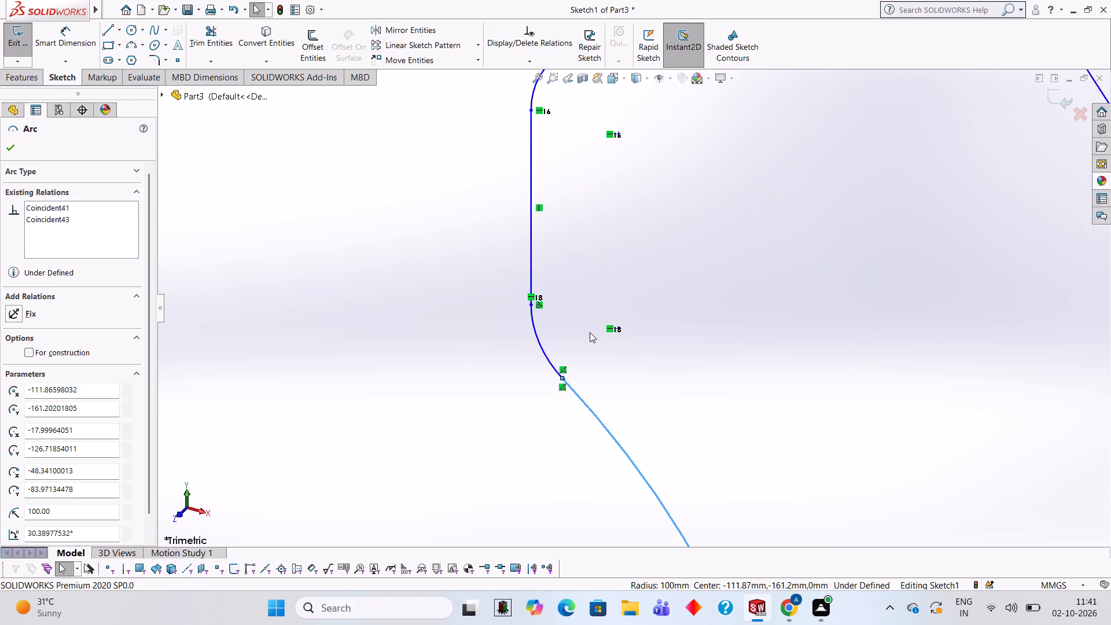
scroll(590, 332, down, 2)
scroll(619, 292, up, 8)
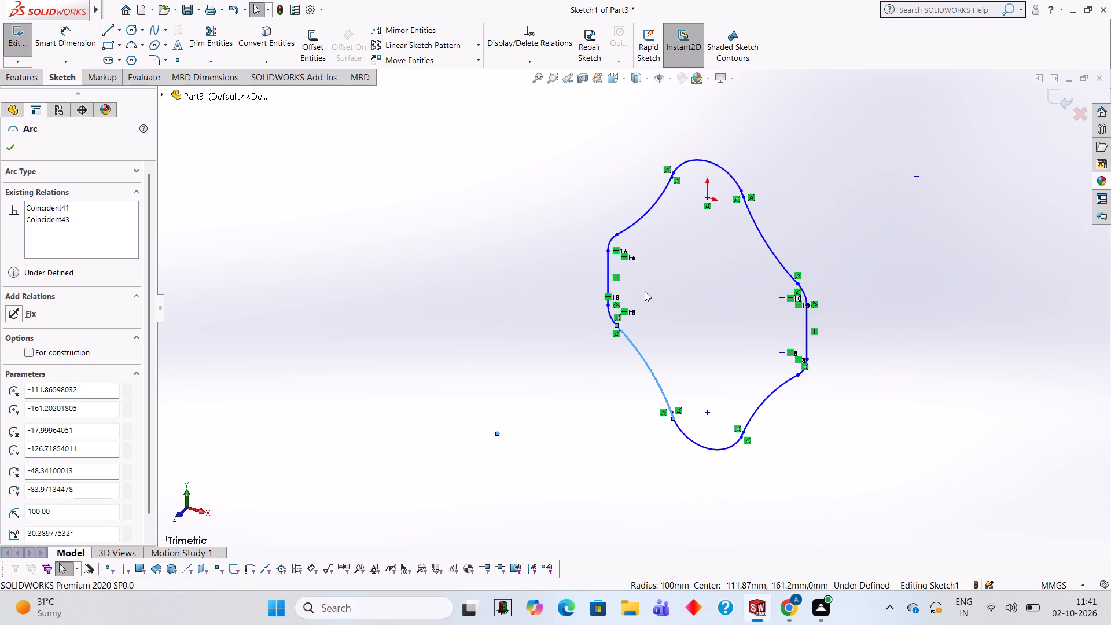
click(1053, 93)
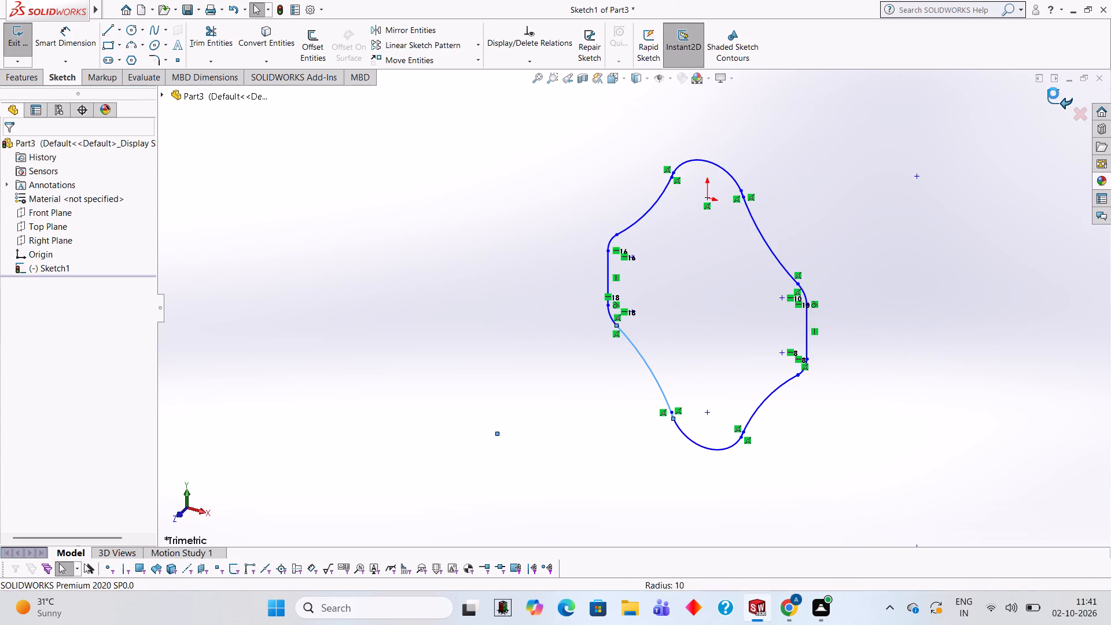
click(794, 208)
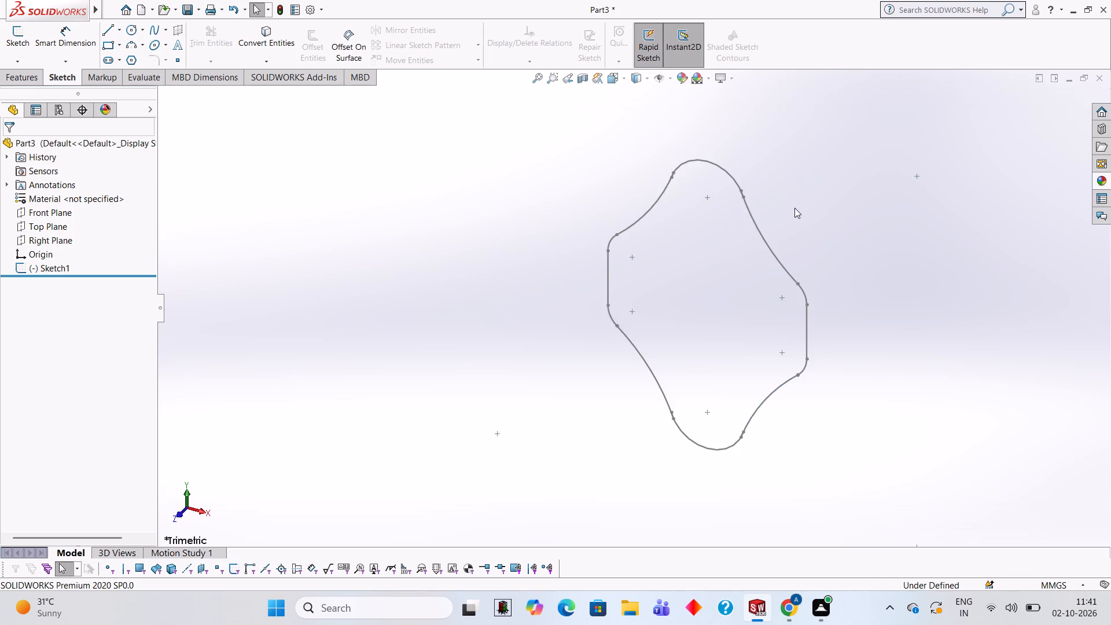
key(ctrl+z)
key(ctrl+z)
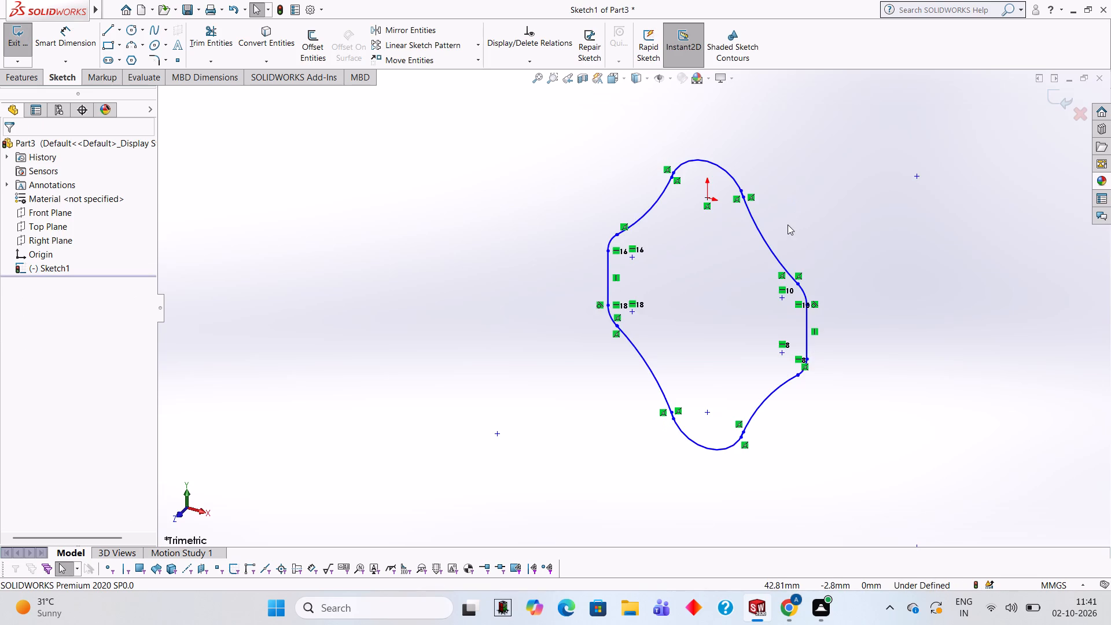
Trim the overlapping end where the top arc meets the upper-right contour arc, using Trim to closest.
middle_drag(788, 224, 804, 182)
scroll(812, 194, up, 3)
scroll(807, 273, down, 1)
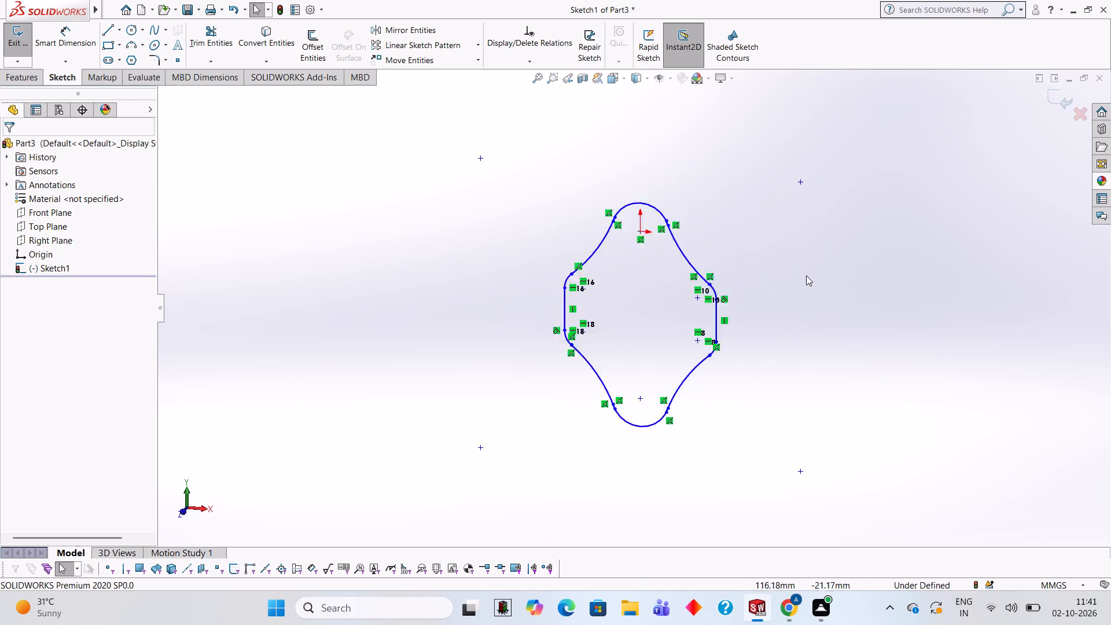
scroll(806, 275, down, 3)
scroll(687, 232, down, 2)
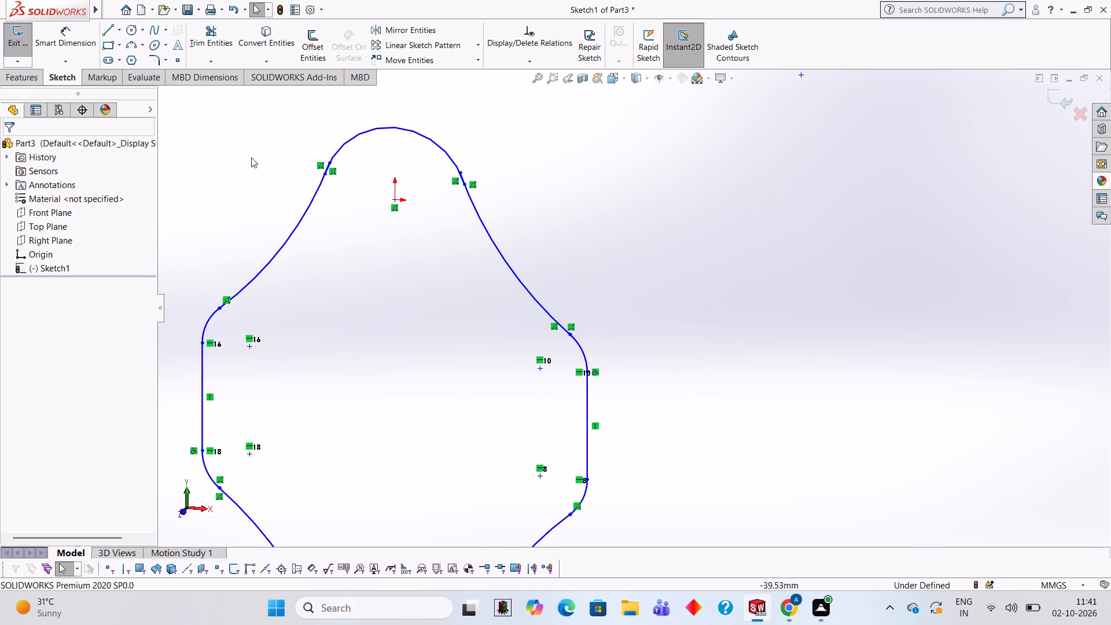
click(211, 52)
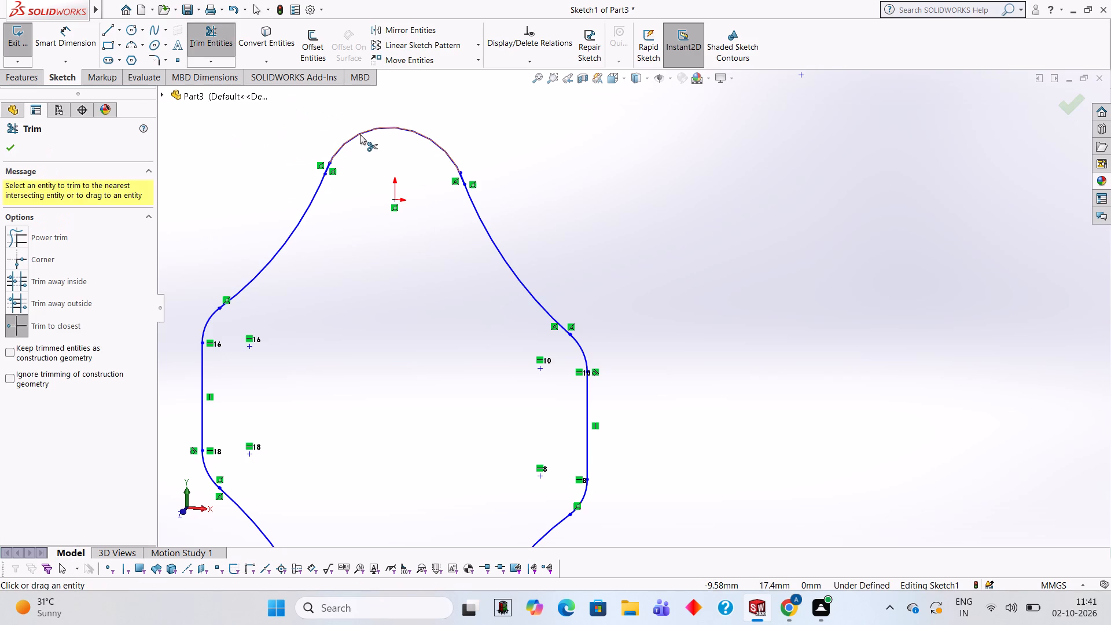
scroll(466, 171, down, 3)
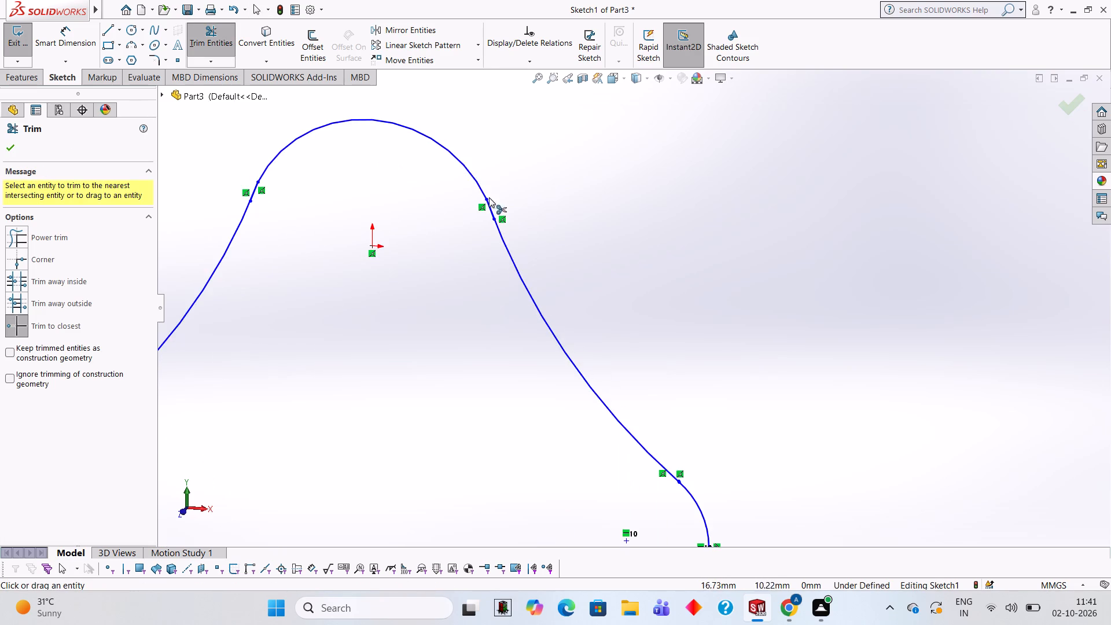
scroll(466, 179, down, 3)
scroll(547, 240, down, 5)
scroll(626, 326, down, 1)
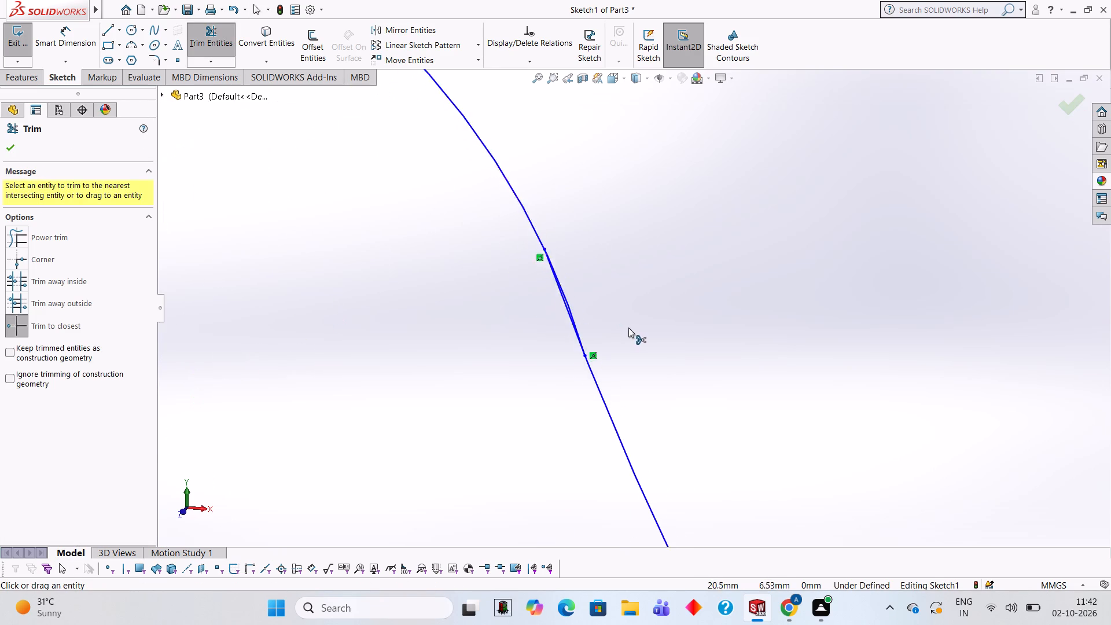
scroll(628, 328, down, 3)
scroll(560, 286, up, 1)
scroll(525, 264, down, 1)
click(550, 270)
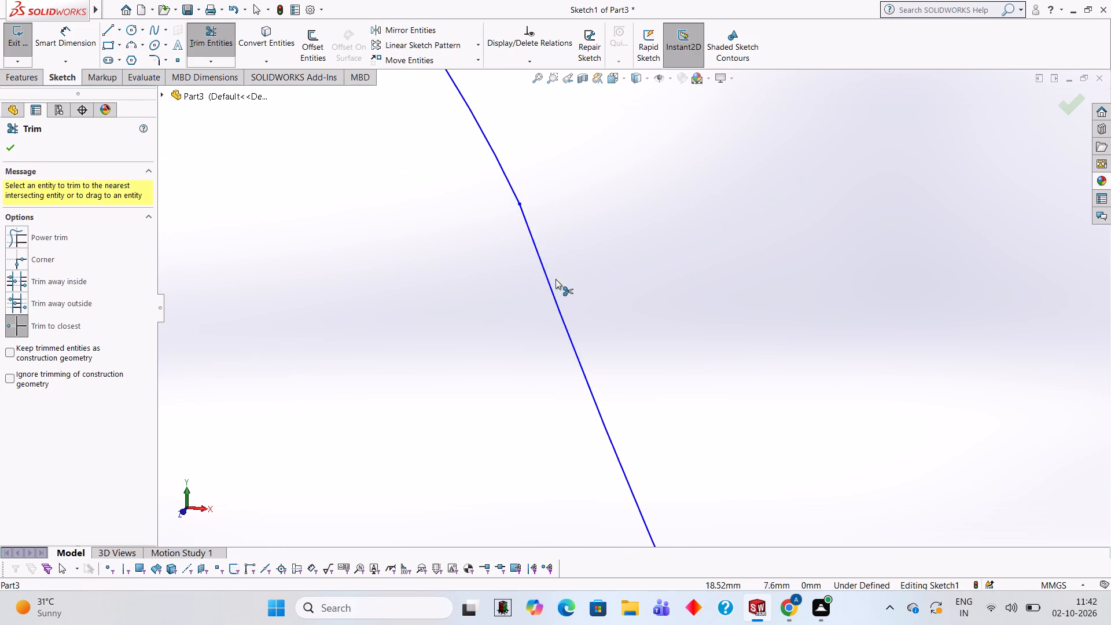
Trim the overlapping end where the upper-right contour arc meets the upper-right corner arc, using Trim to closest.
scroll(569, 294, up, 4)
scroll(696, 345, up, 3)
scroll(723, 443, up, 4)
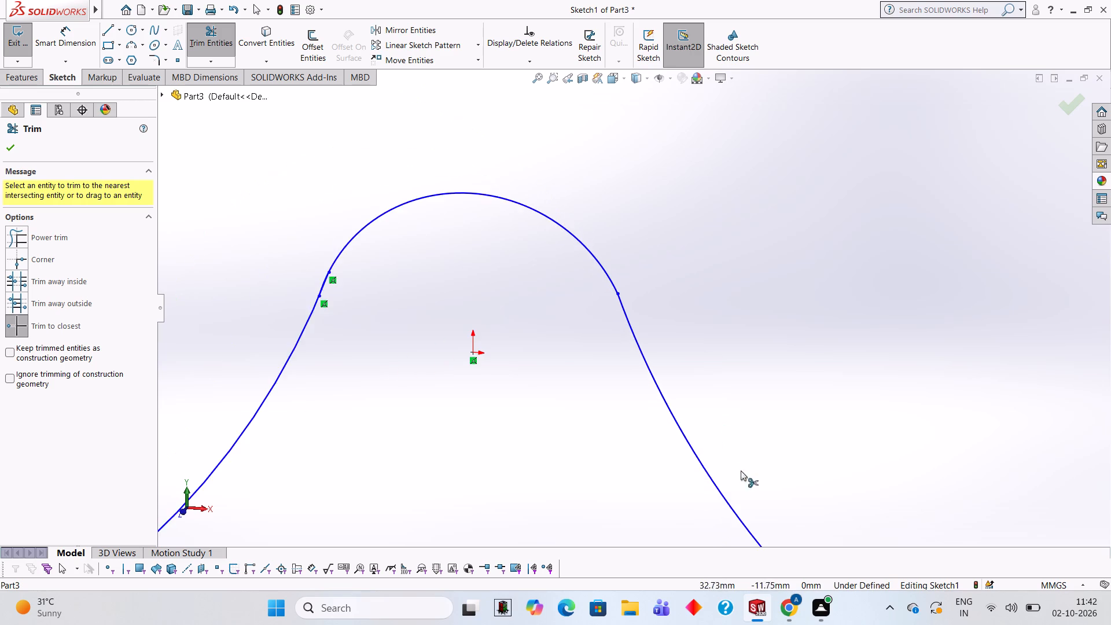
scroll(756, 486, up, 2)
scroll(827, 521, up, 3)
scroll(724, 483, down, 2)
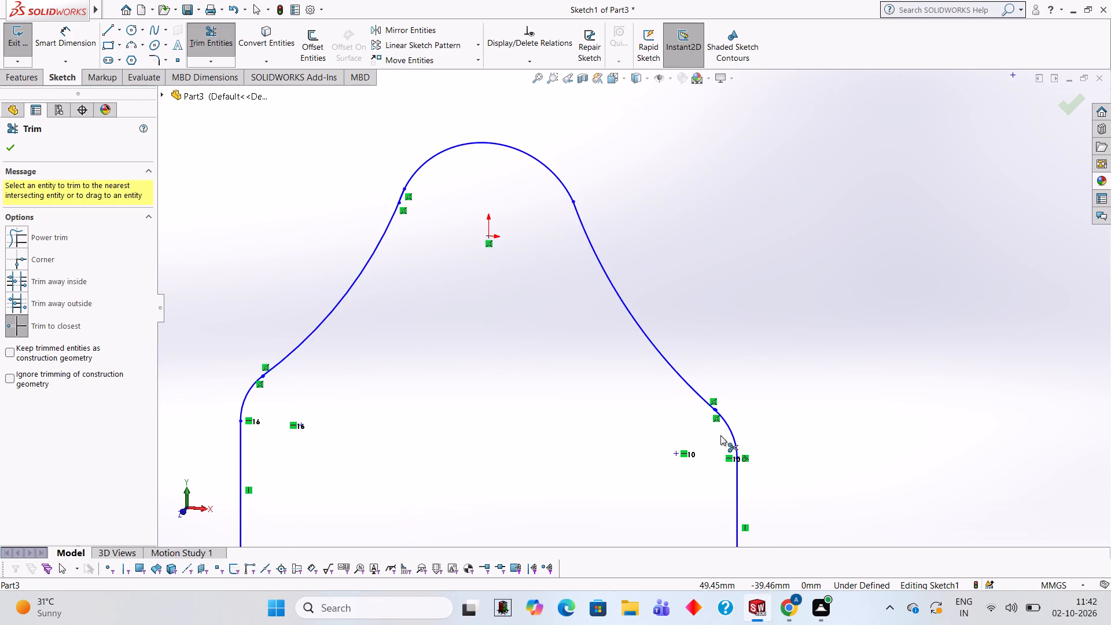
scroll(720, 434, down, 1)
scroll(721, 387, down, 3)
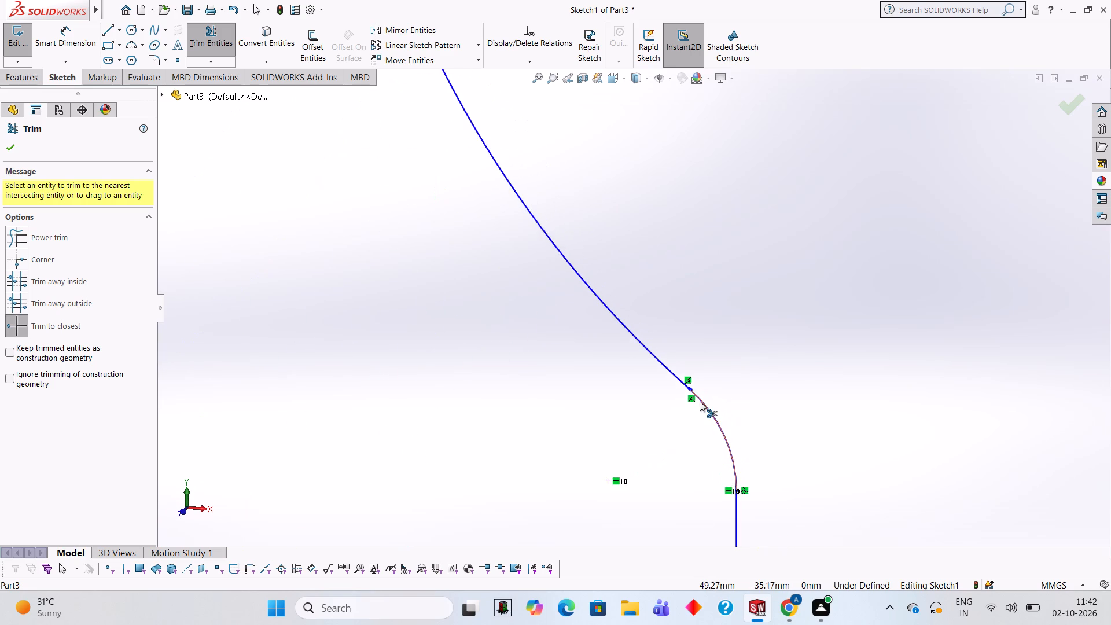
scroll(700, 401, down, 4)
scroll(661, 355, down, 9)
scroll(661, 358, up, 1)
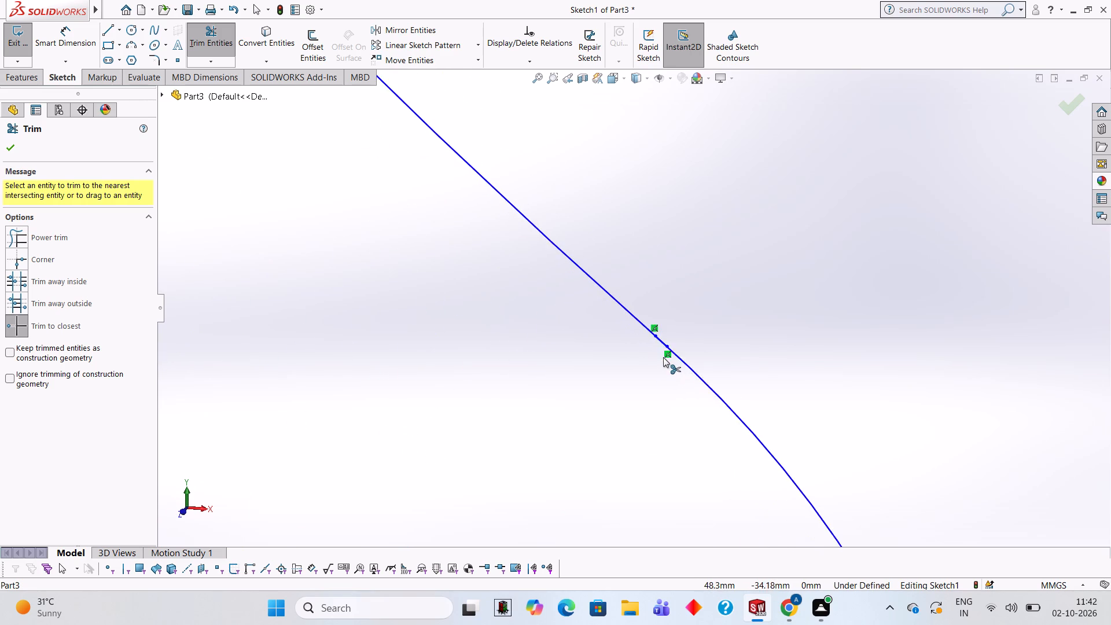
scroll(663, 357, down, 9)
scroll(631, 321, down, 19)
scroll(622, 307, up, 1)
scroll(641, 293, down, 6)
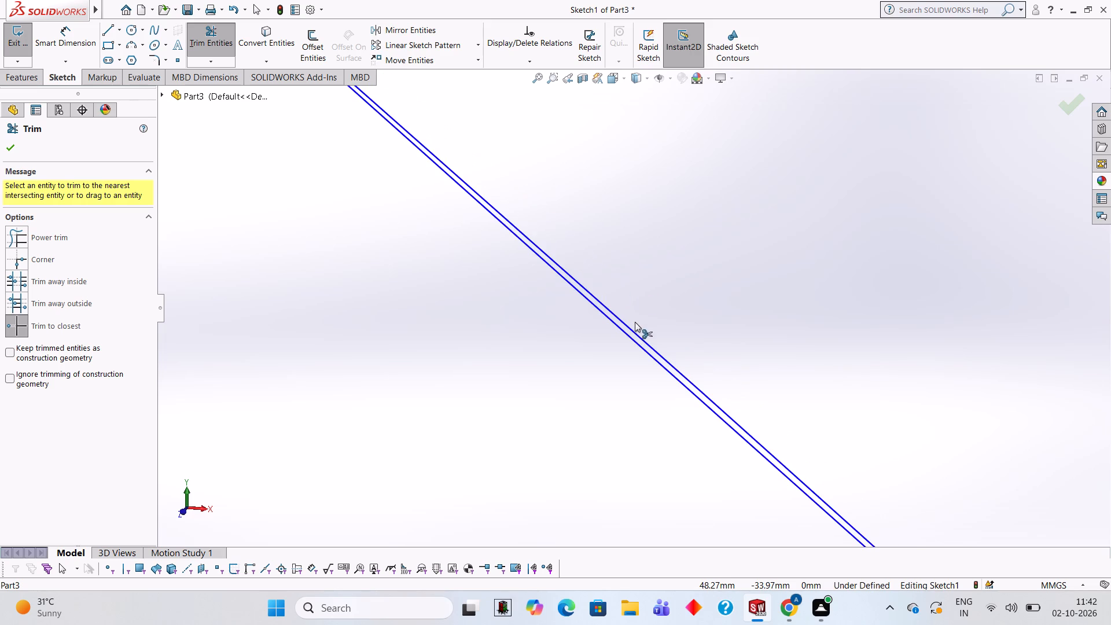
click(634, 331)
scroll(634, 331, up, 3)
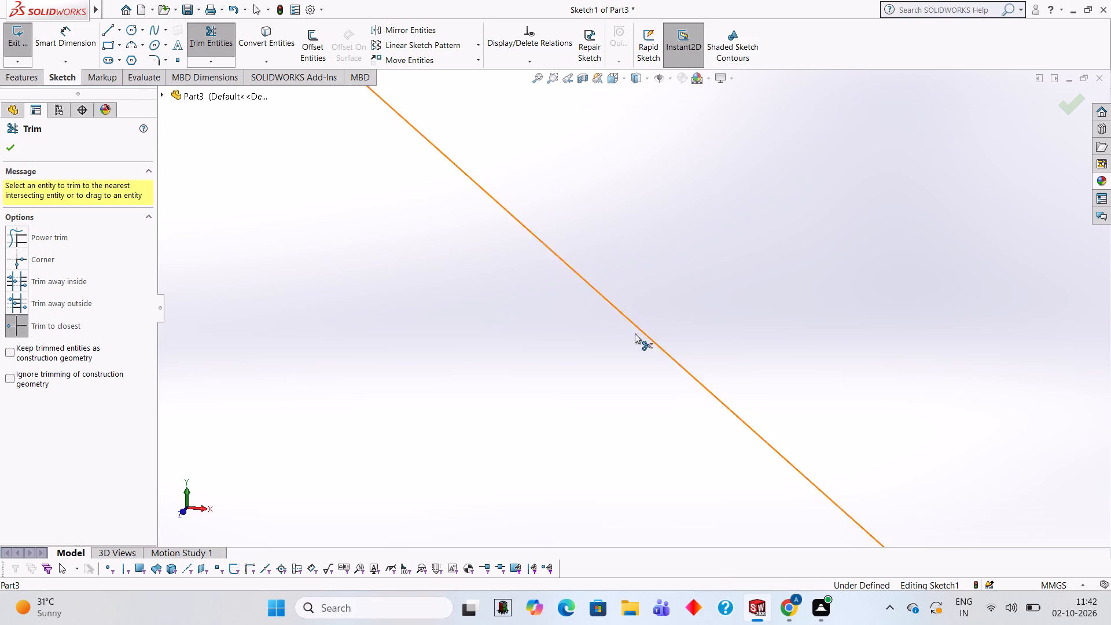
scroll(635, 333, up, 20)
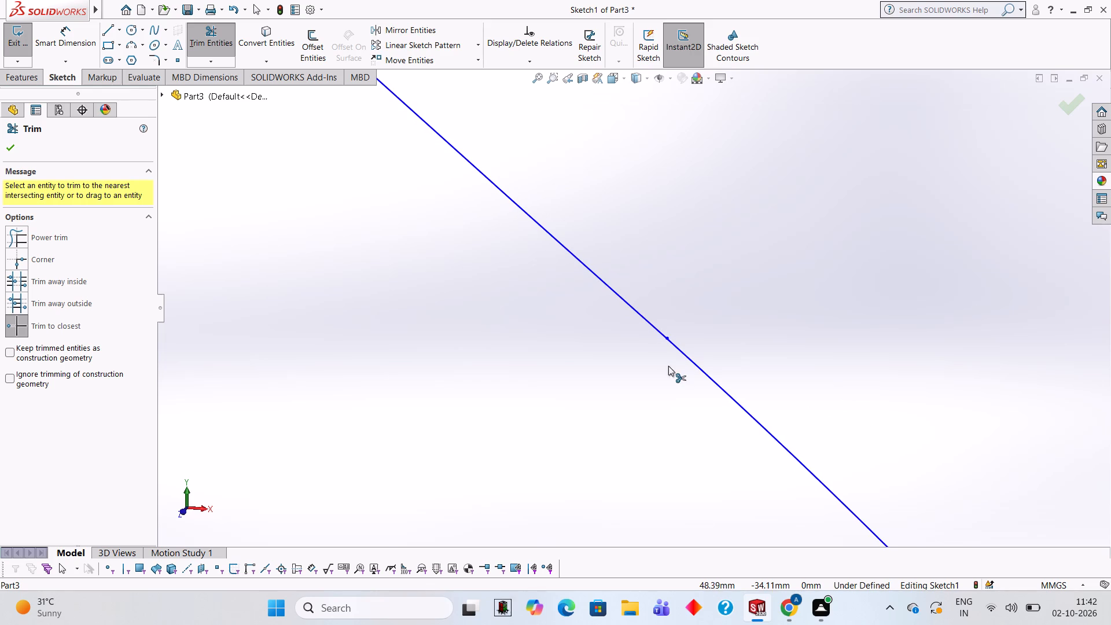
scroll(686, 341, down, 17)
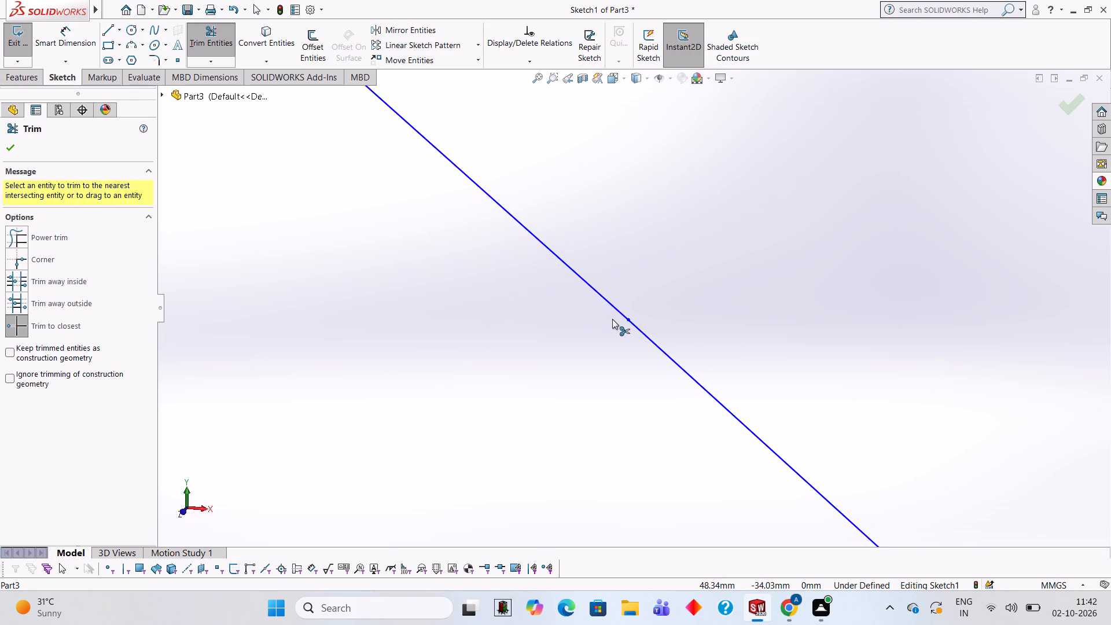
scroll(624, 323, down, 1)
scroll(685, 336, up, 18)
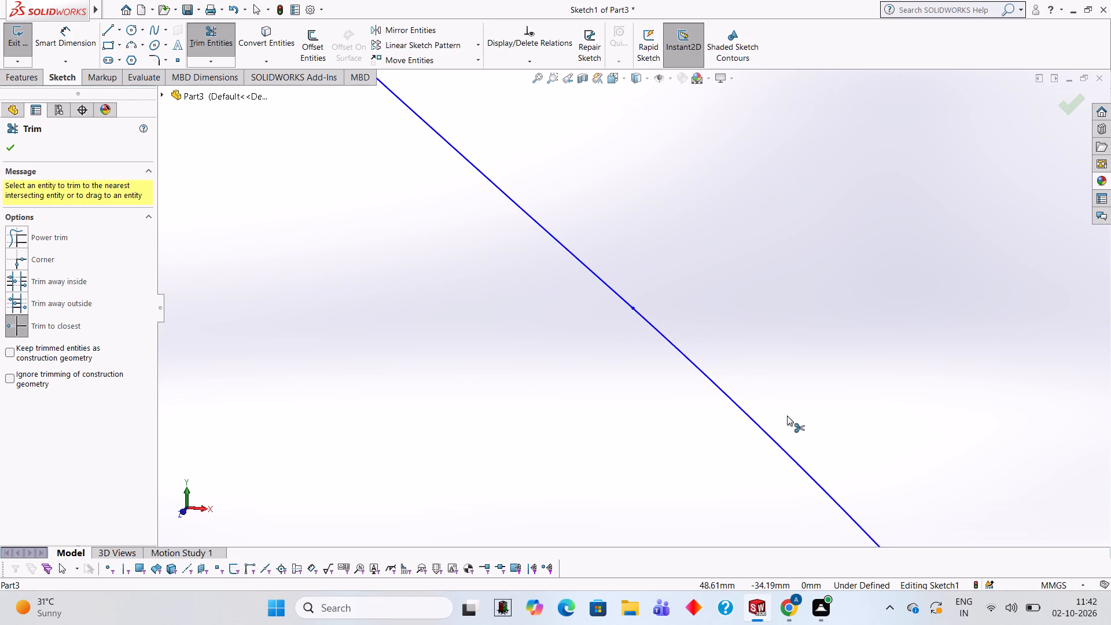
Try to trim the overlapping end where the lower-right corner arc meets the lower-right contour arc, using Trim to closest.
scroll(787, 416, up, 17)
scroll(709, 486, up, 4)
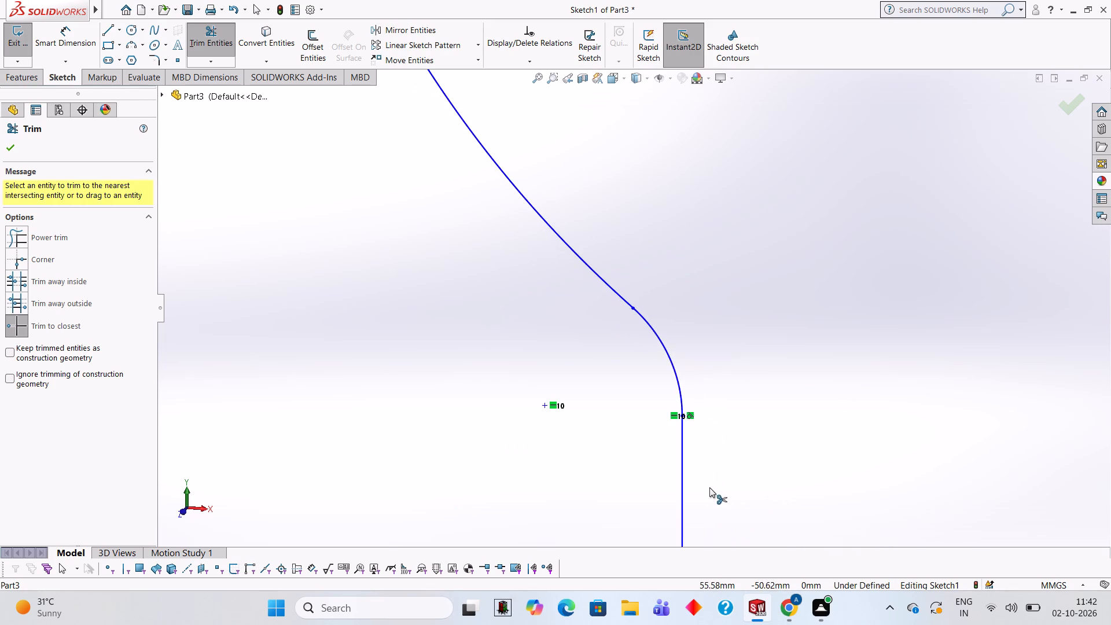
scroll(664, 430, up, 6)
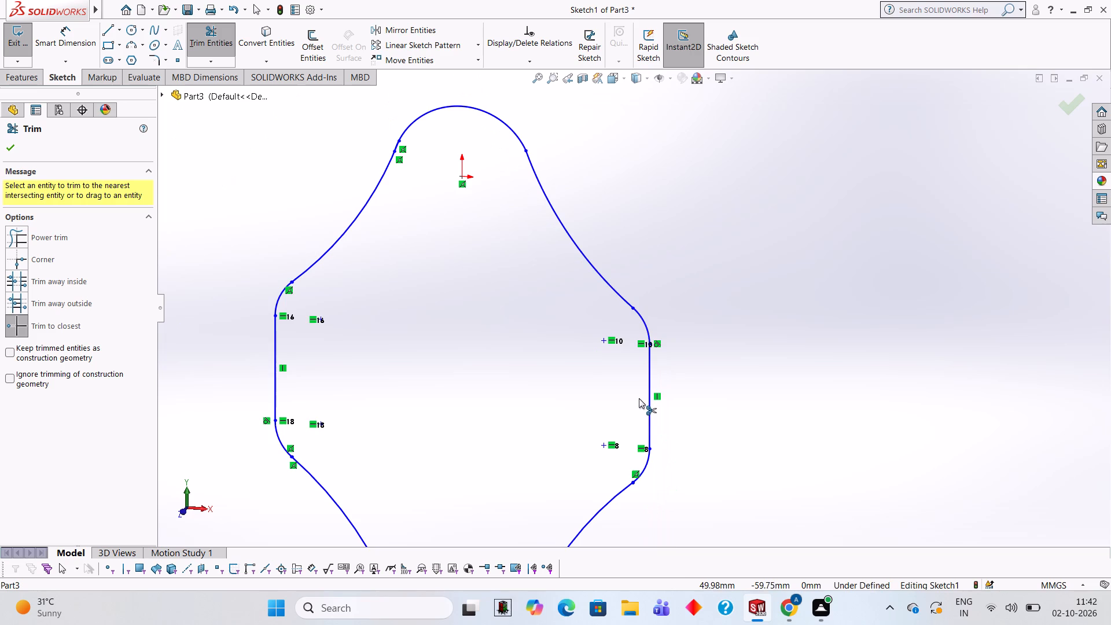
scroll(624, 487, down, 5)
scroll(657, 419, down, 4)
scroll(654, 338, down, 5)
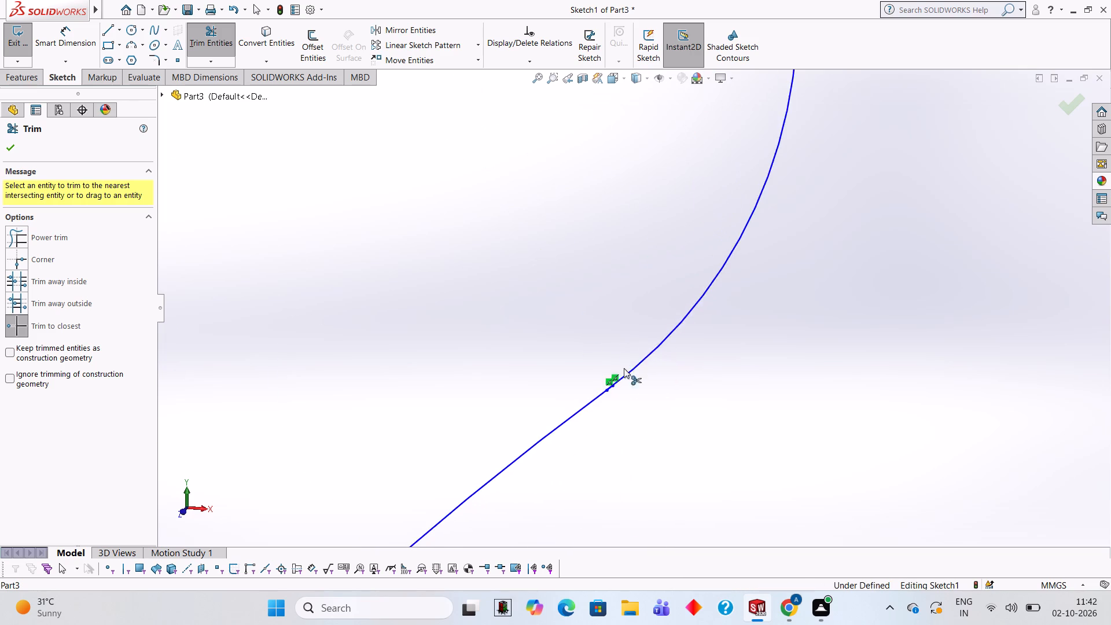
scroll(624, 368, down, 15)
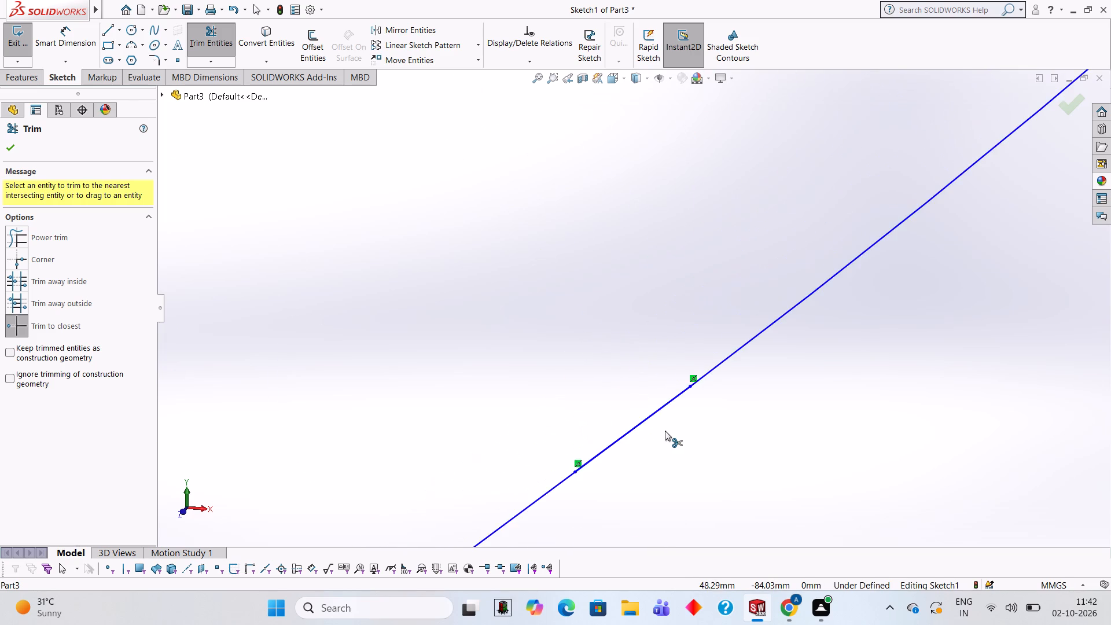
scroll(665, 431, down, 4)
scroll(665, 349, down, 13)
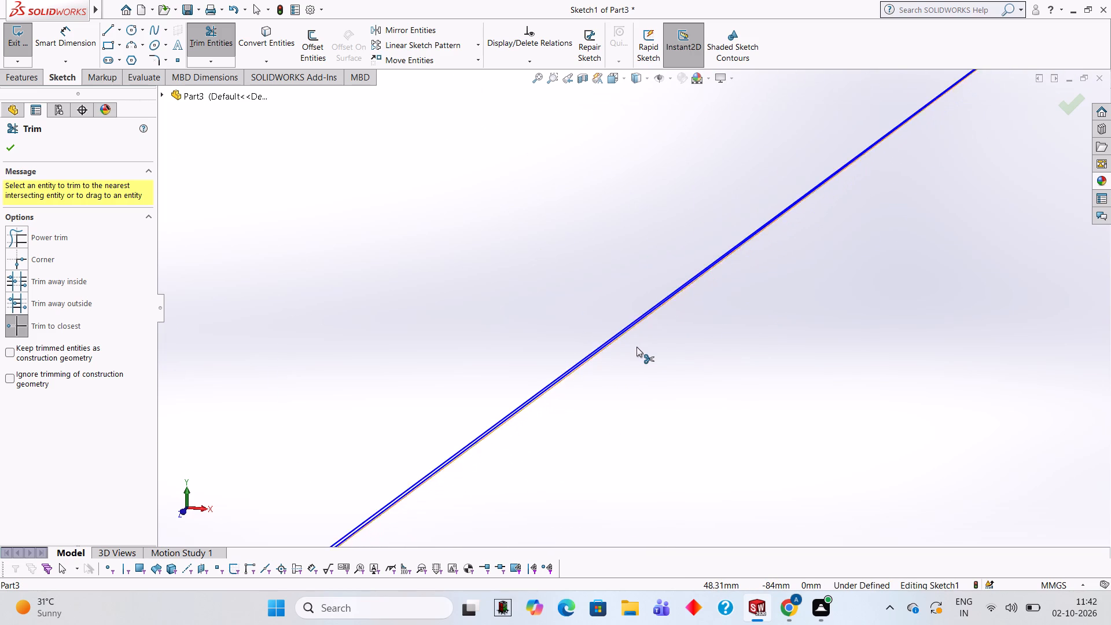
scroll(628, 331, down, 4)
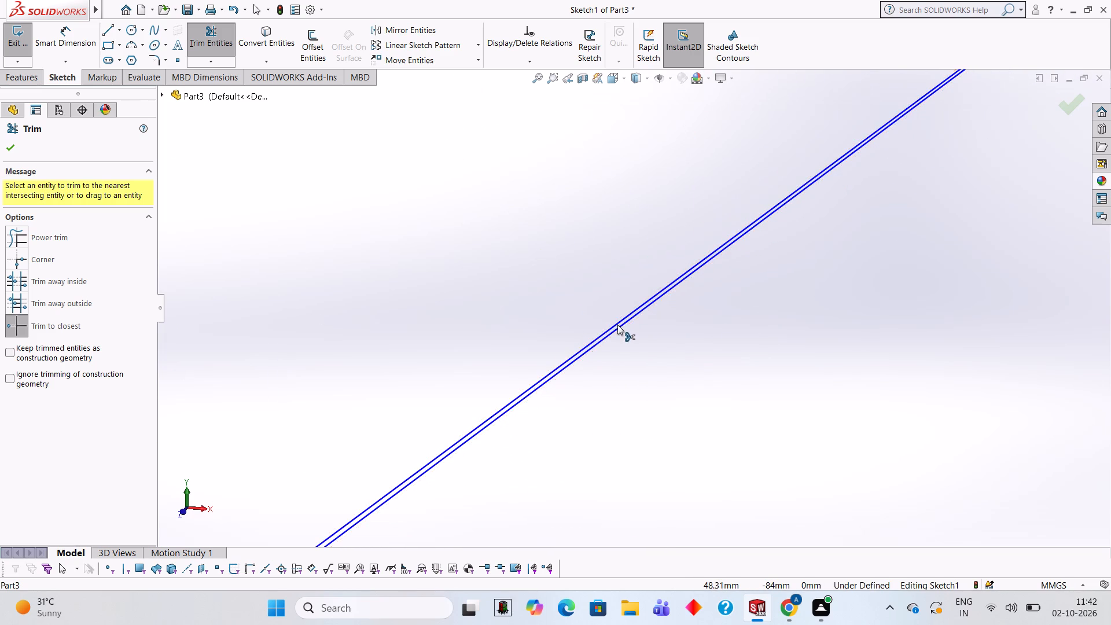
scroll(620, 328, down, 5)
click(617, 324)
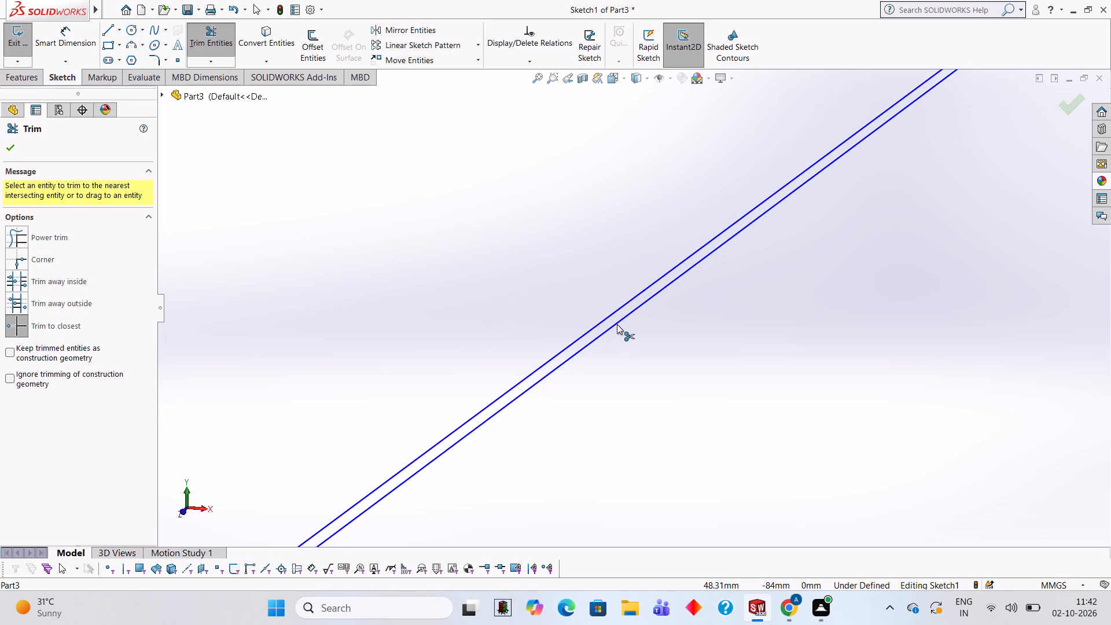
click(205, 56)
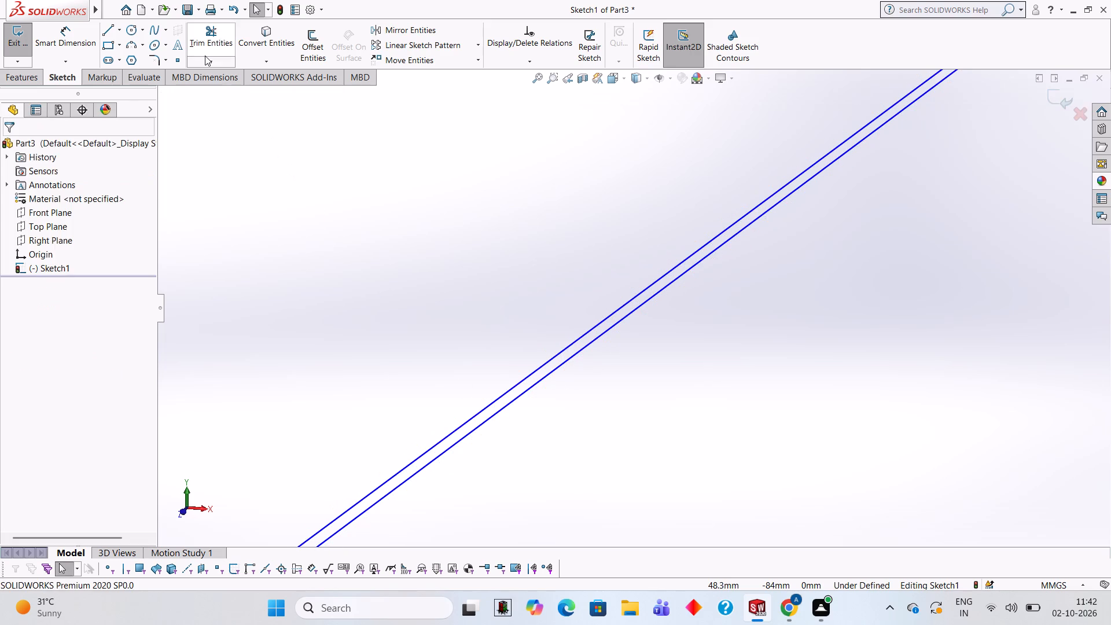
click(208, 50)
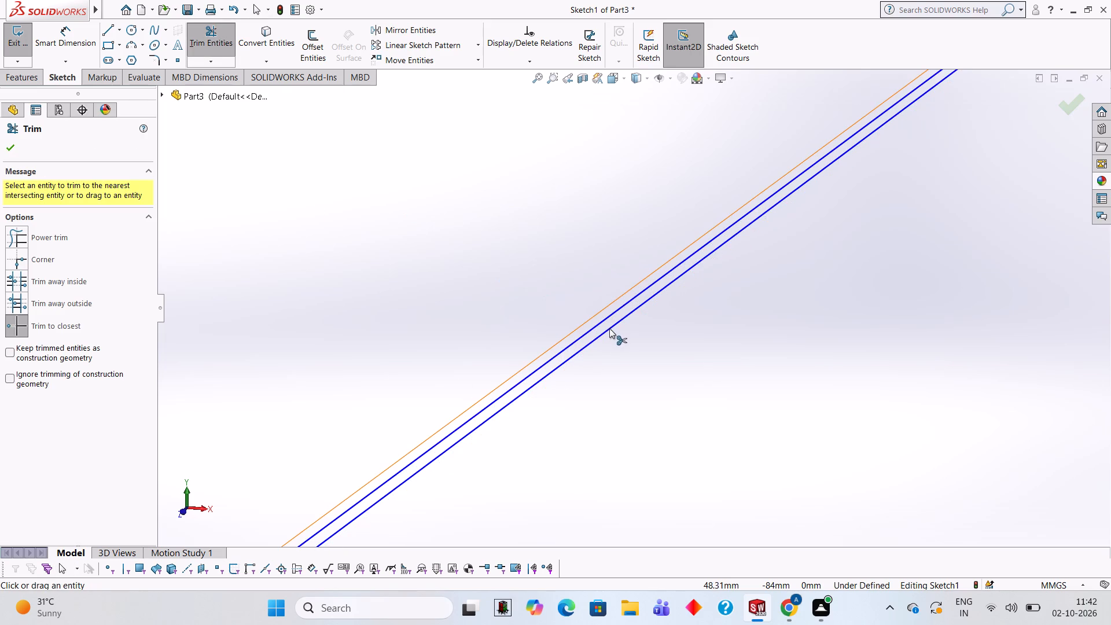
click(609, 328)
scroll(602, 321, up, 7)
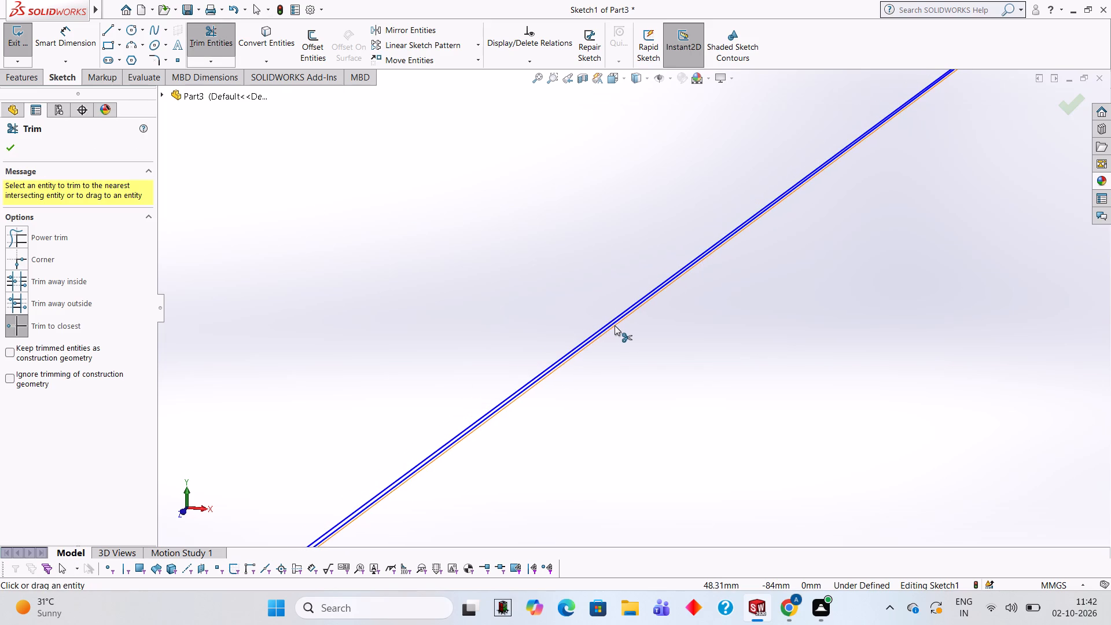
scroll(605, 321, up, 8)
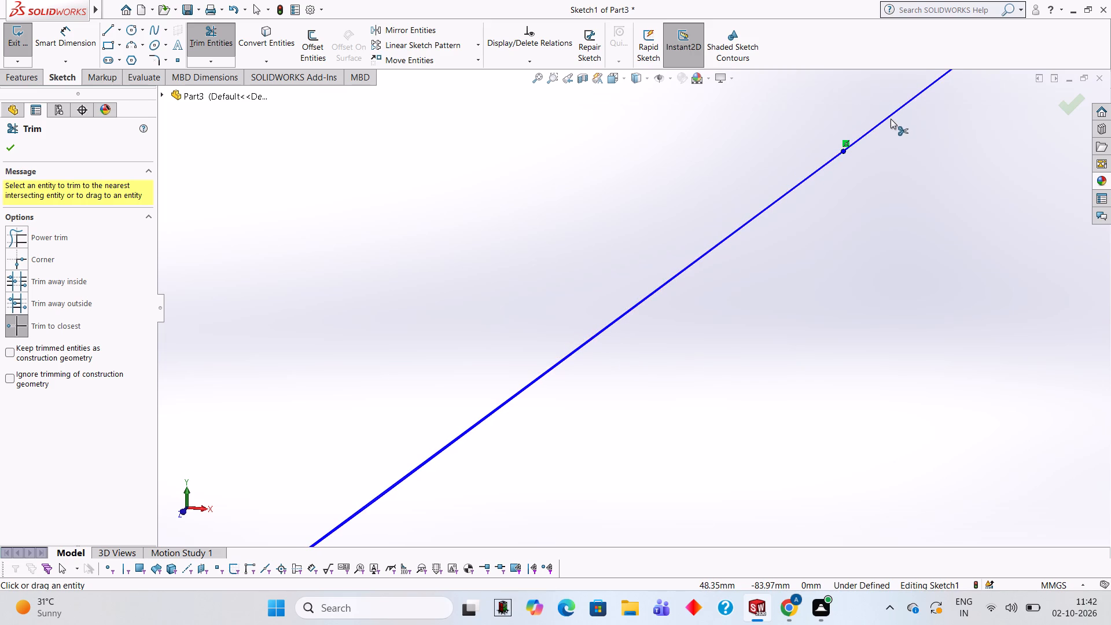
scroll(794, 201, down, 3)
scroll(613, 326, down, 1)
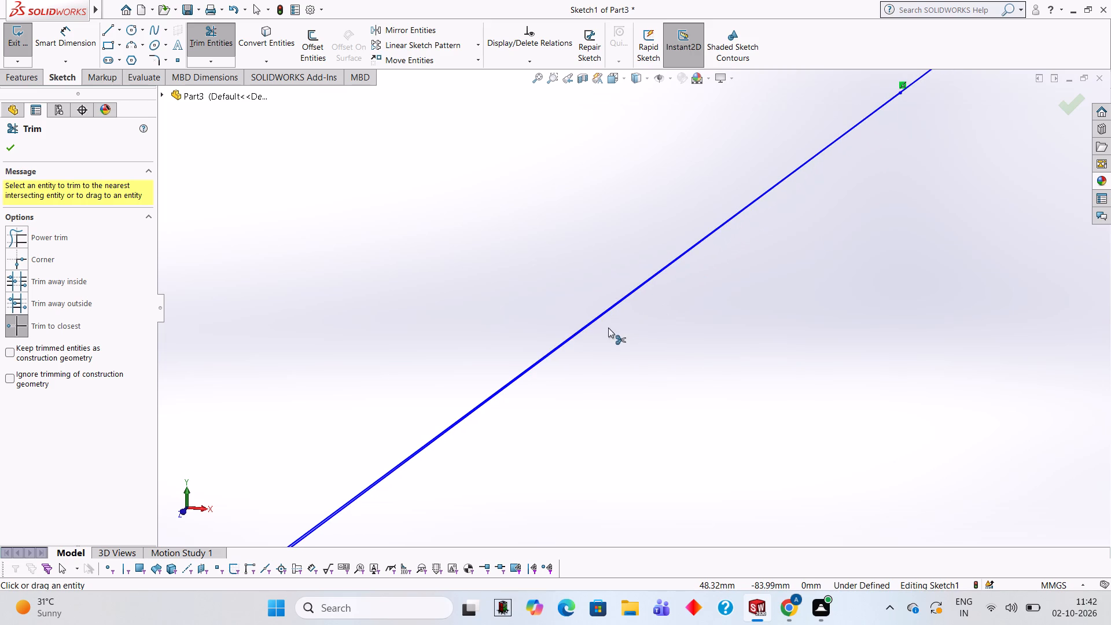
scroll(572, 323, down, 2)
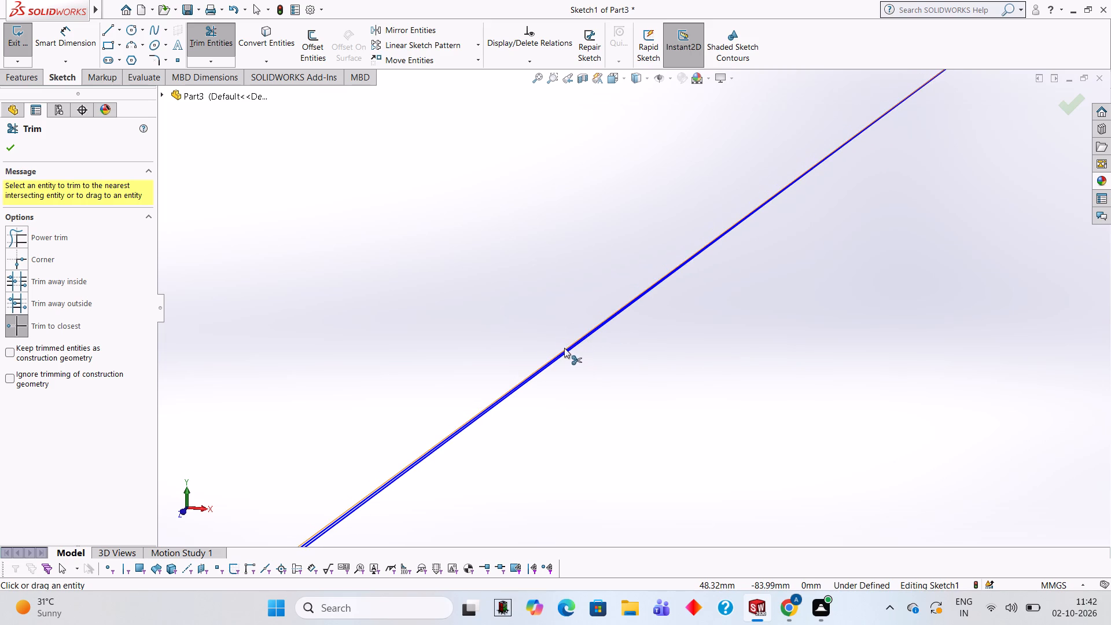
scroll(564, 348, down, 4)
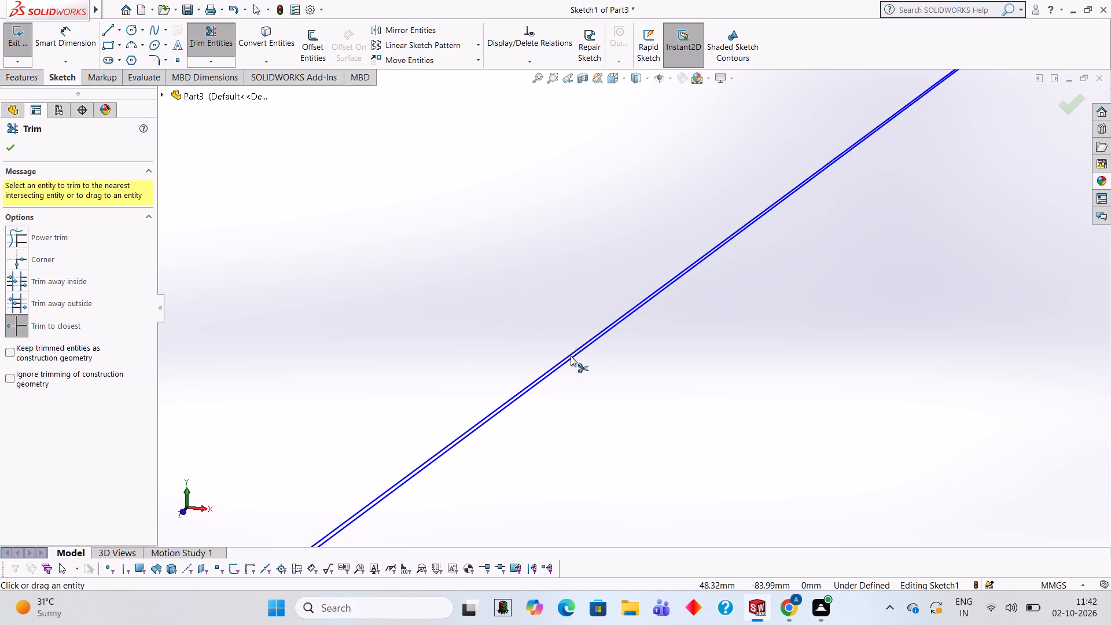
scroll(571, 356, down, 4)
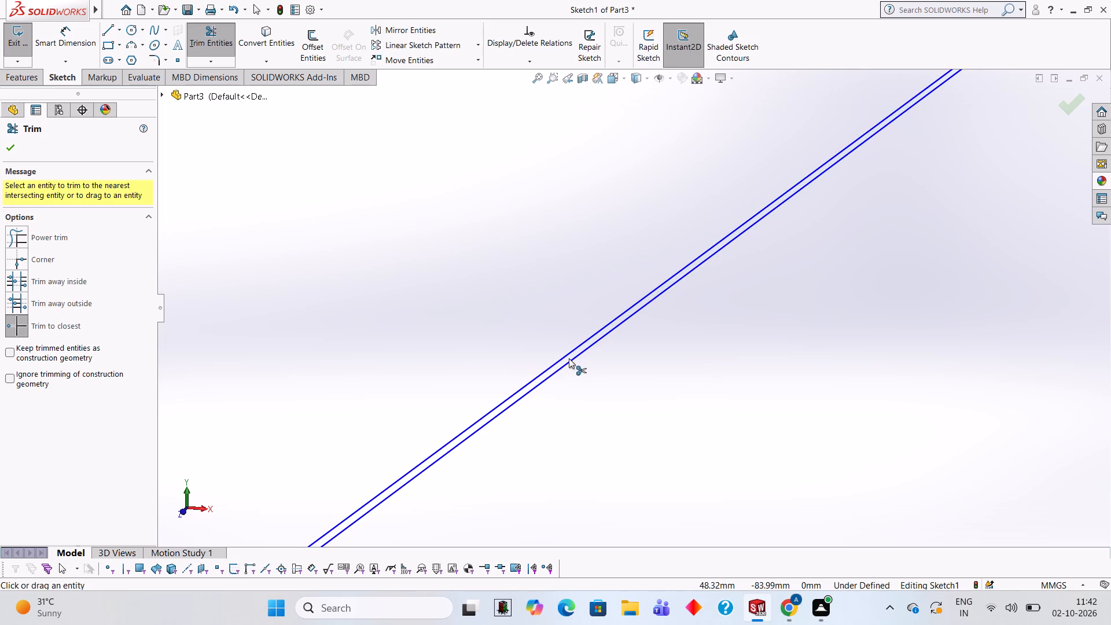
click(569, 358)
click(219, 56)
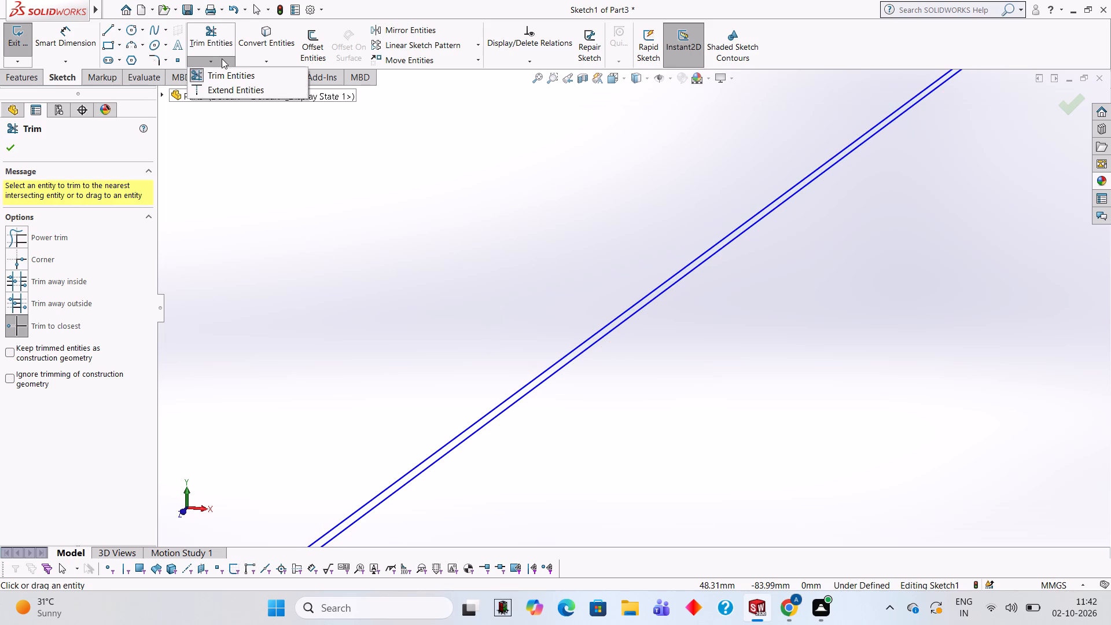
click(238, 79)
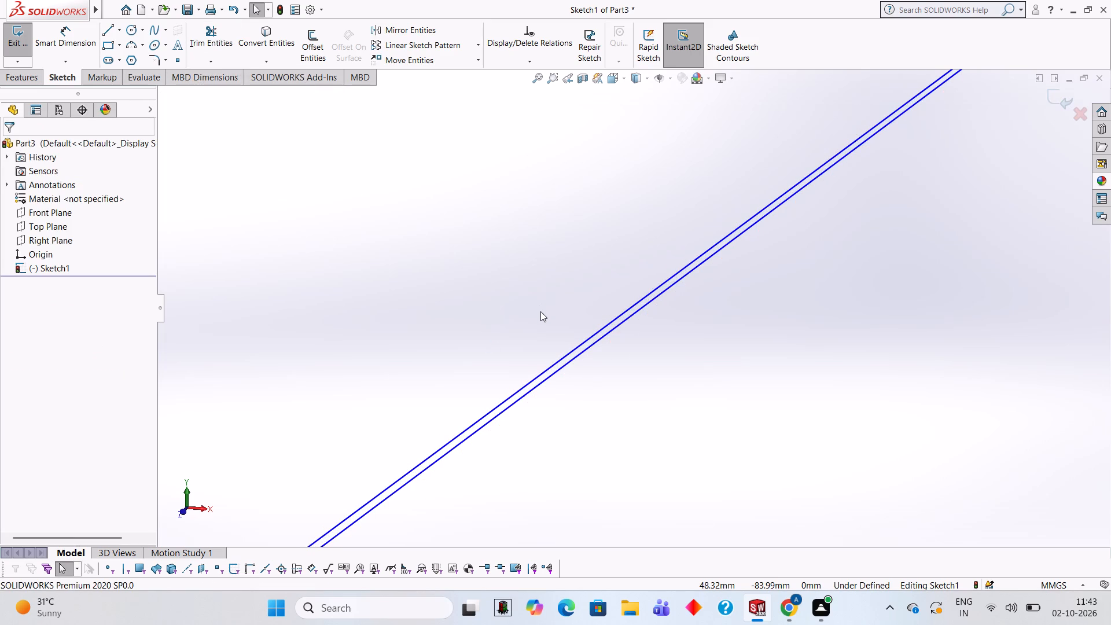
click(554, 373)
Restart Trim Entities and trim the overlap between the lower-right corner arc and the lower-right contour arc with Trim to closest.
scroll(554, 373, up, 3)
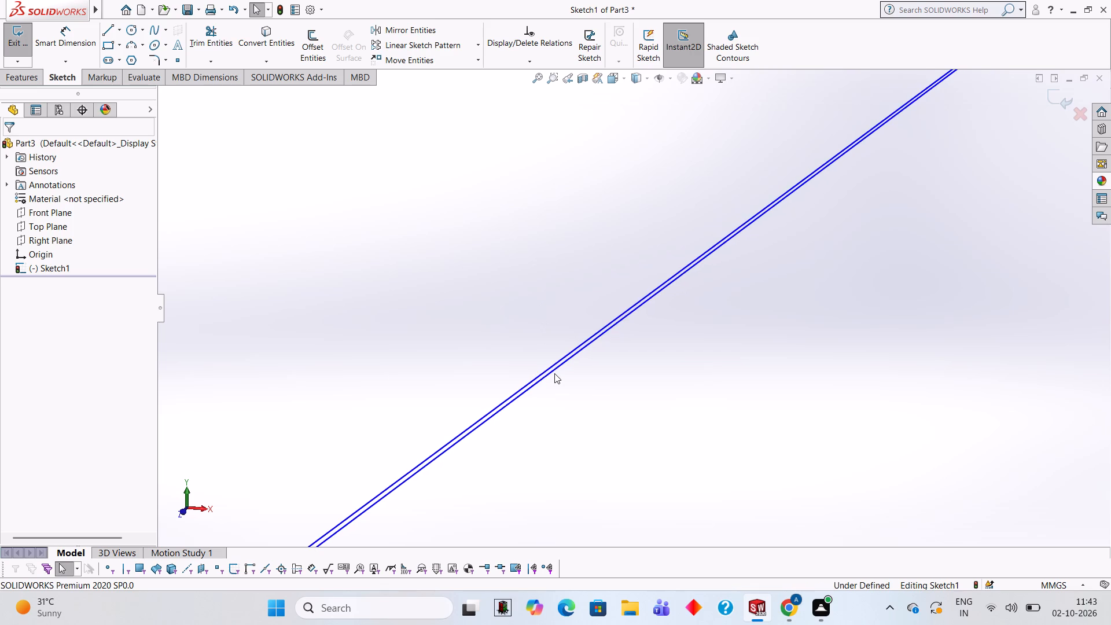
scroll(554, 373, up, 7)
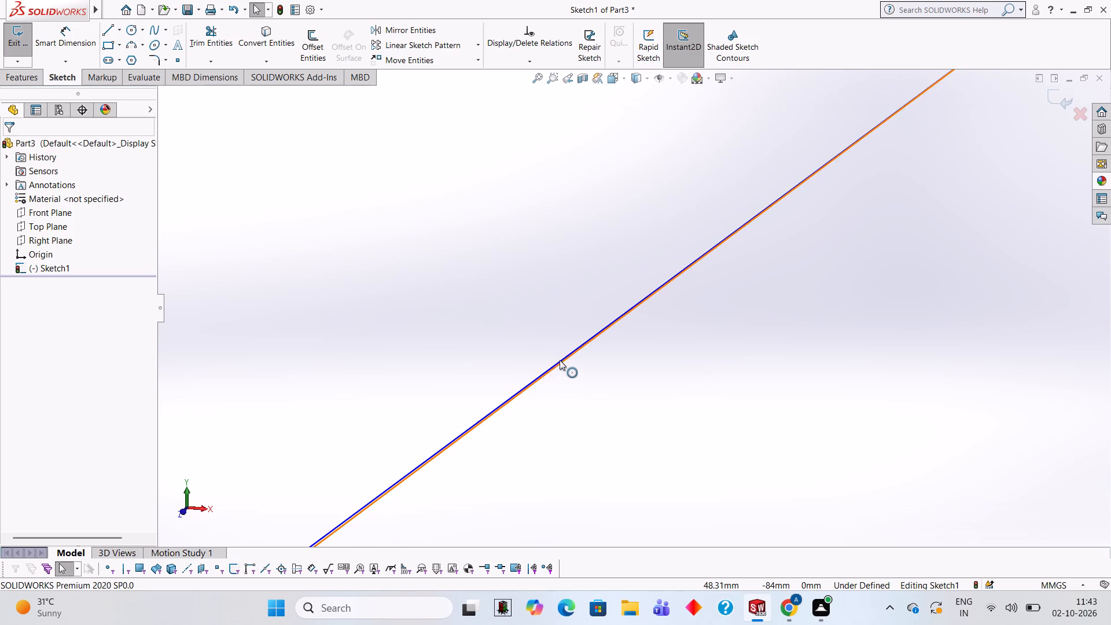
scroll(560, 360, up, 9)
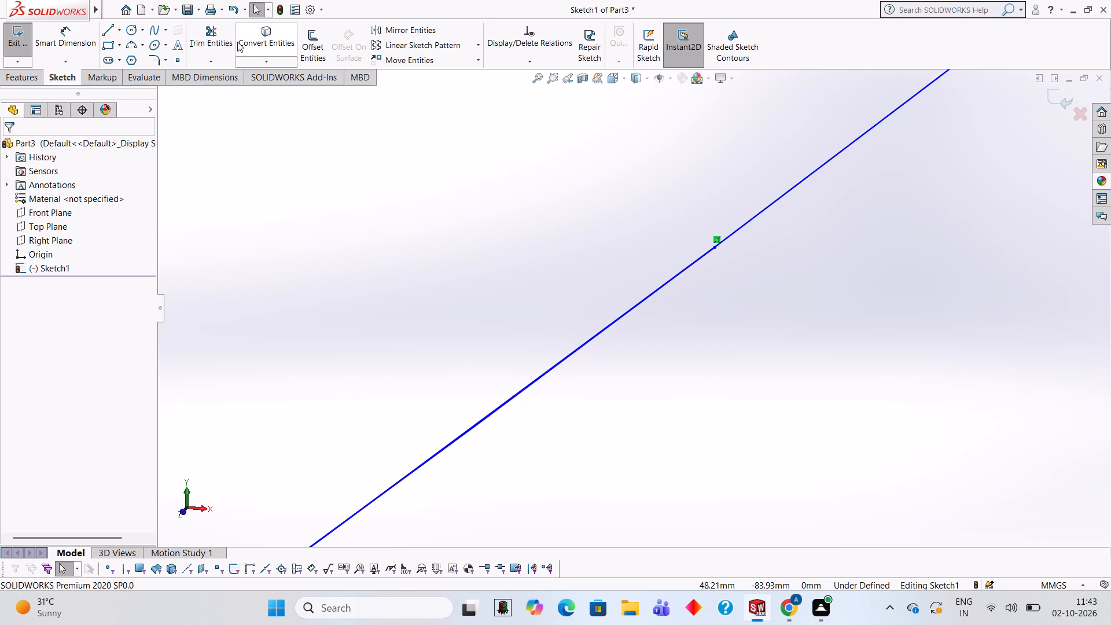
click(201, 36)
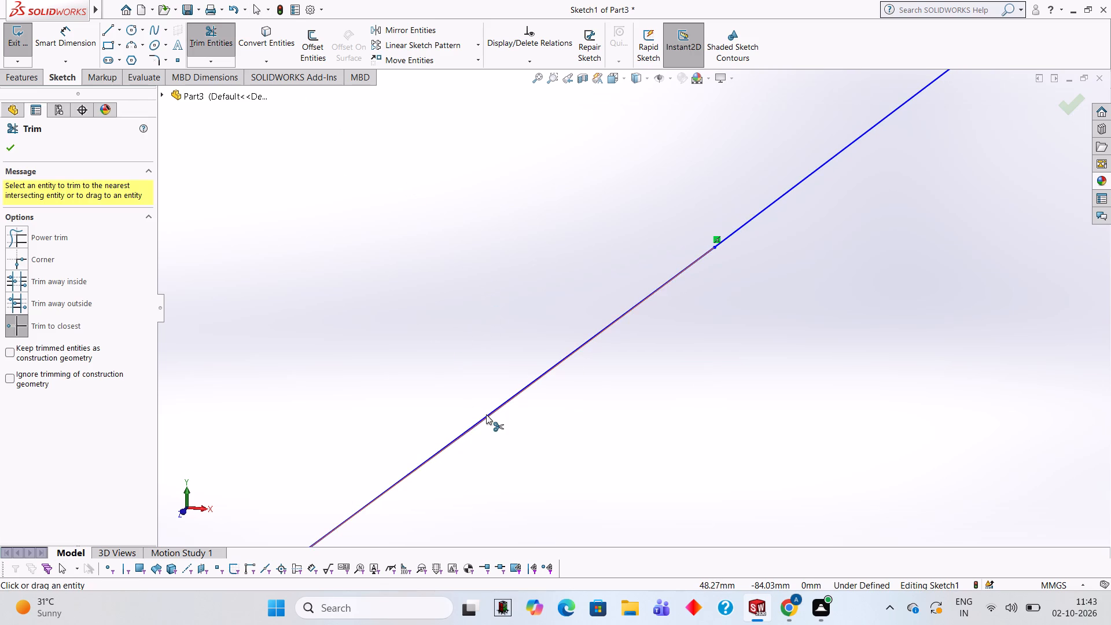
click(480, 418)
scroll(480, 421, up, 2)
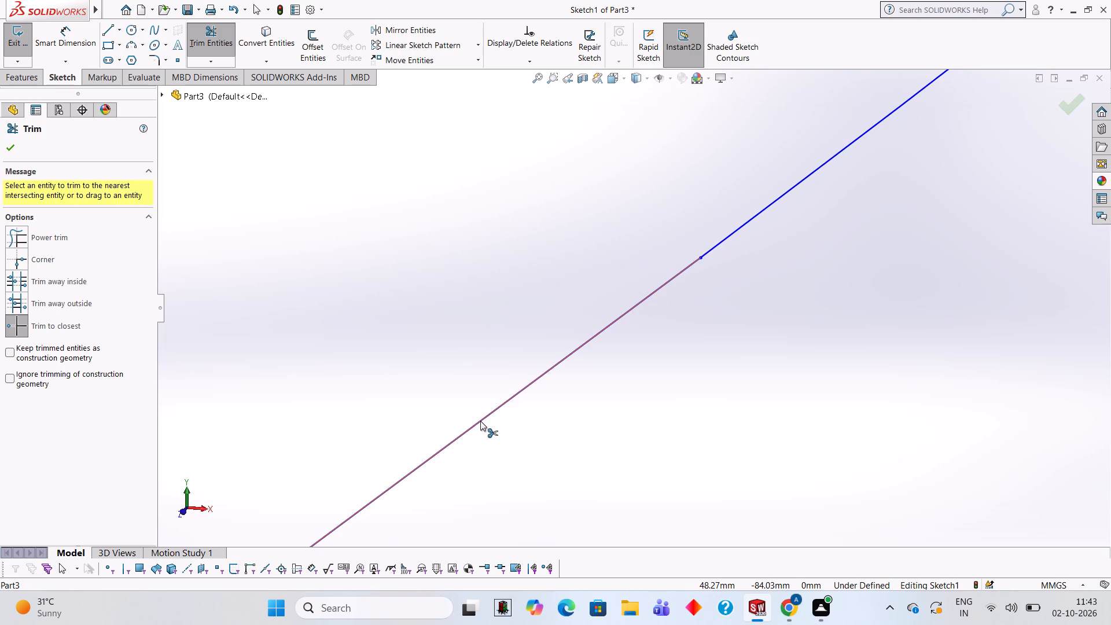
scroll(480, 421, up, 2)
scroll(495, 407, down, 15)
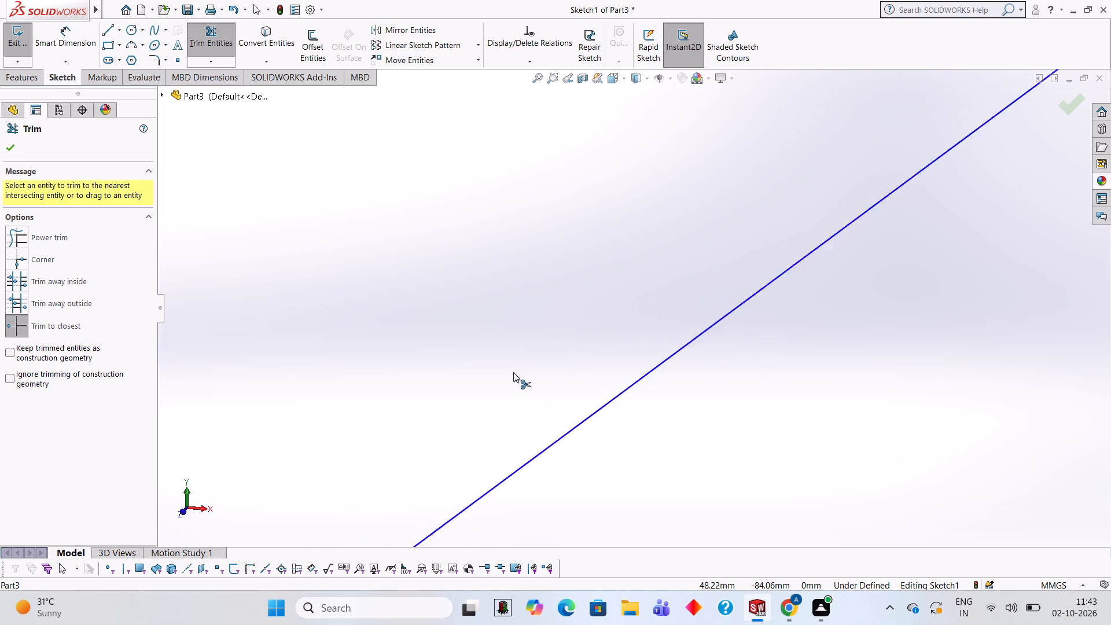
scroll(513, 372, down, 3)
scroll(667, 477, down, 5)
scroll(700, 461, up, 14)
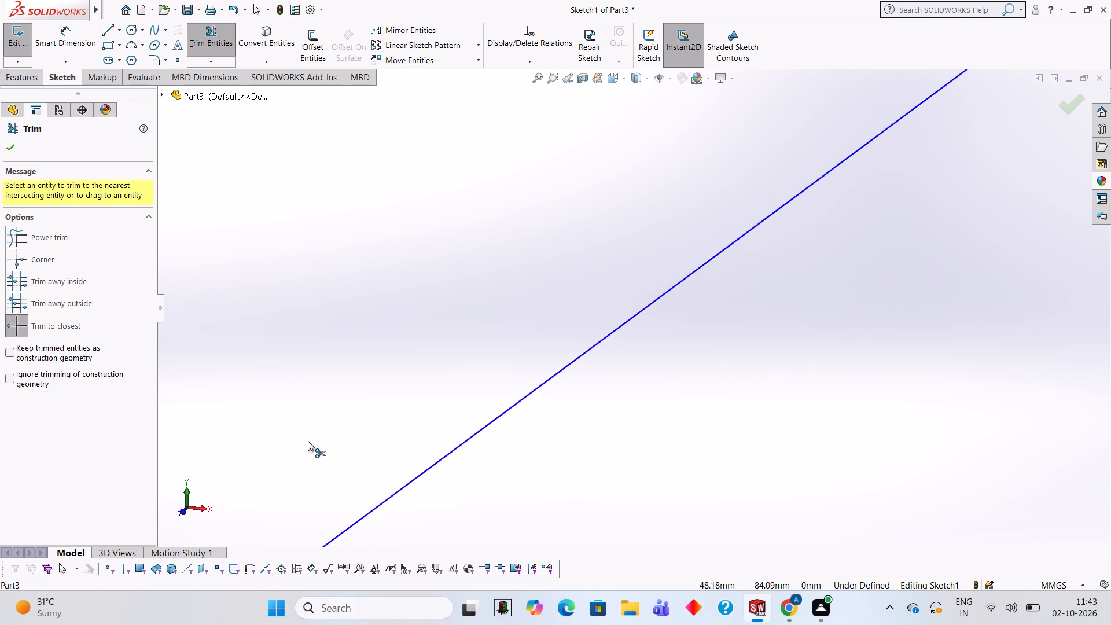
scroll(308, 441, up, 20)
scroll(308, 441, up, 8)
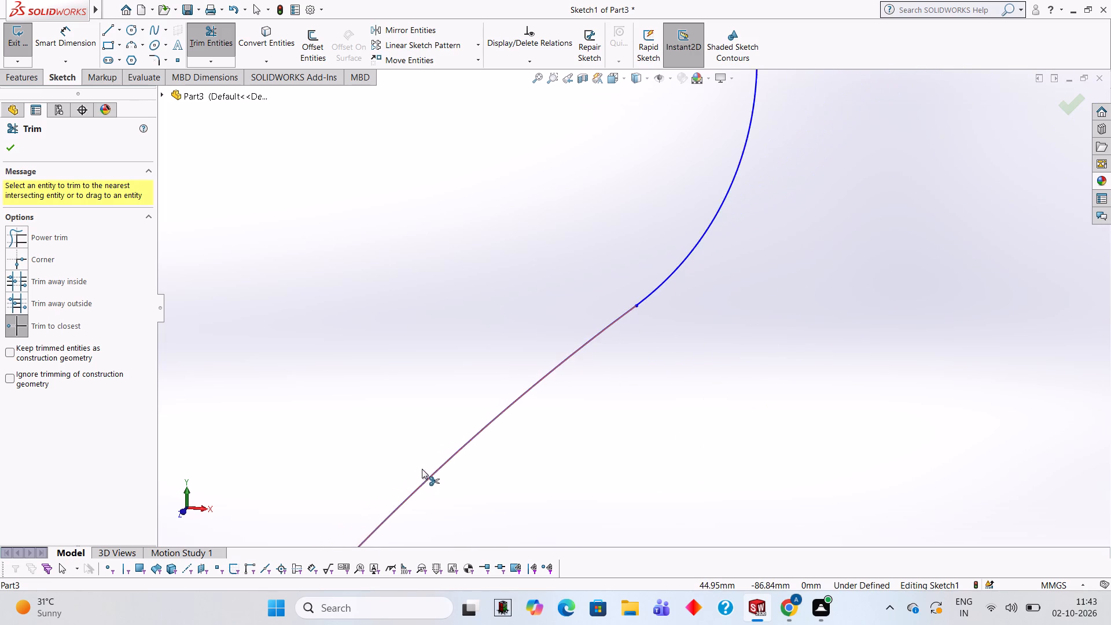
scroll(422, 469, up, 18)
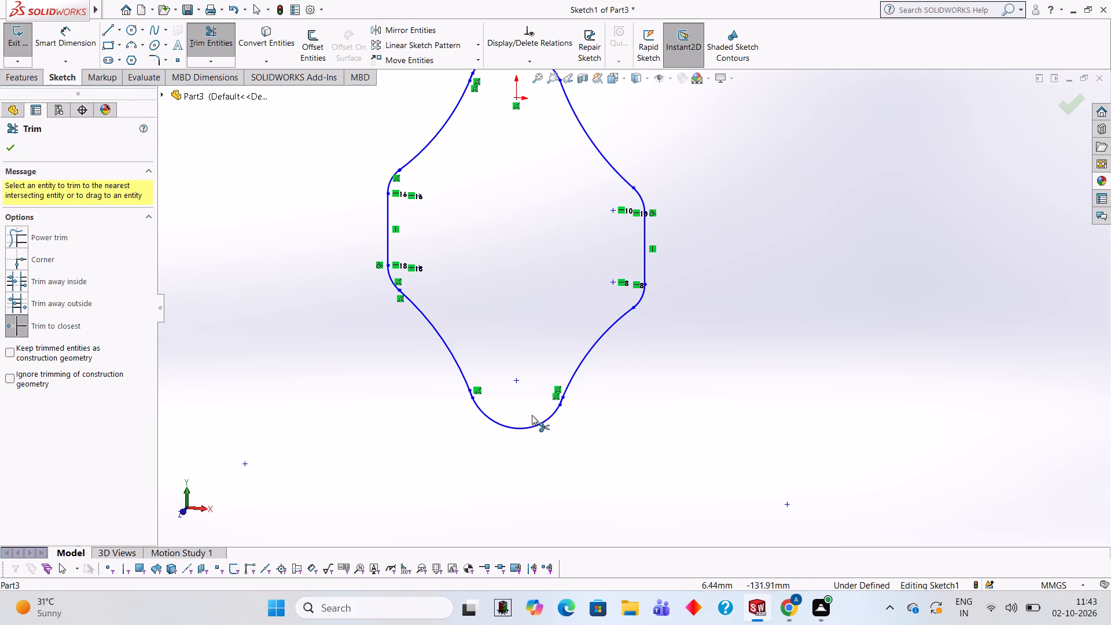
Trim the overlapping end where the lower-right contour arc meets the bottom arc, using Trim to closest.
scroll(542, 409, down, 7)
scroll(545, 405, up, 1)
scroll(665, 296, down, 9)
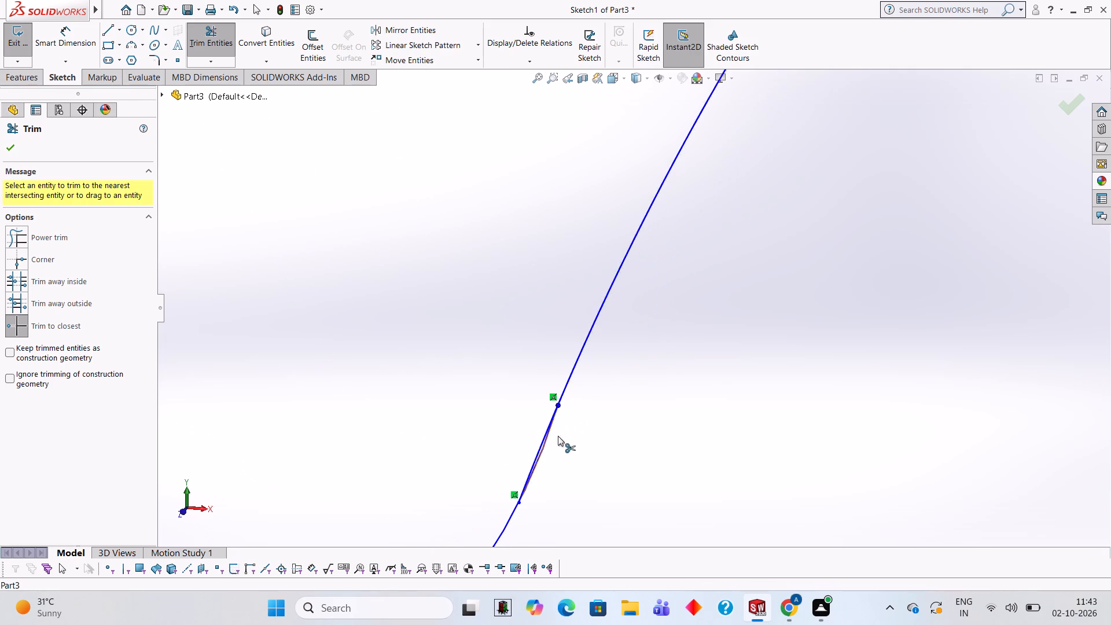
click(535, 460)
scroll(517, 462, up, 9)
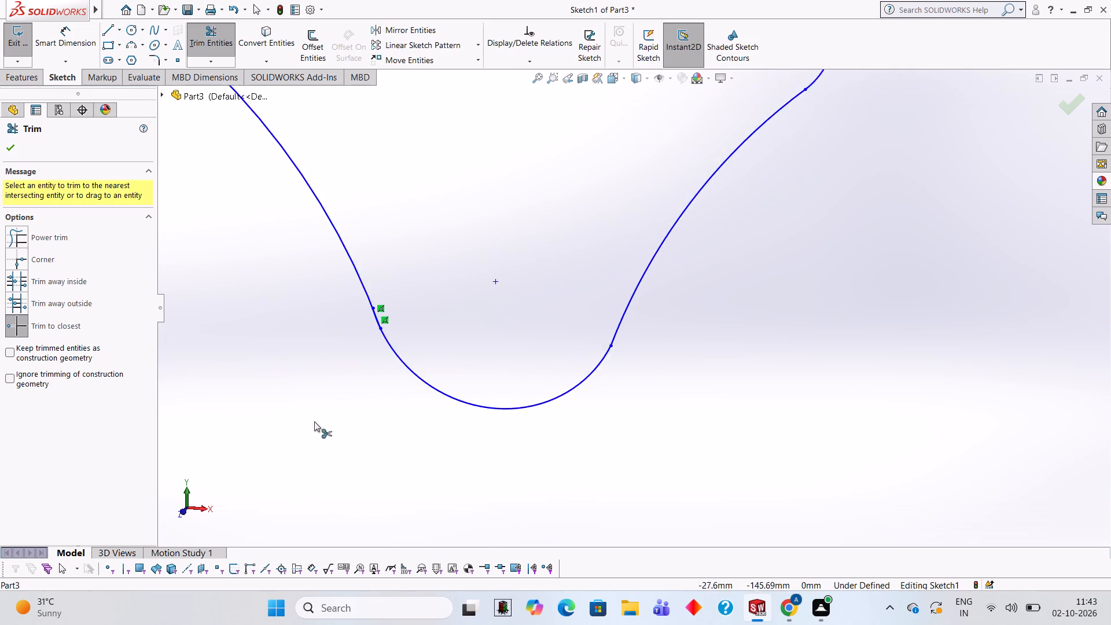
Trim the overlapping end where the bottom arc meets the lower-left contour arc, using Trim to closest.
scroll(322, 336, down, 5)
scroll(555, 303, down, 6)
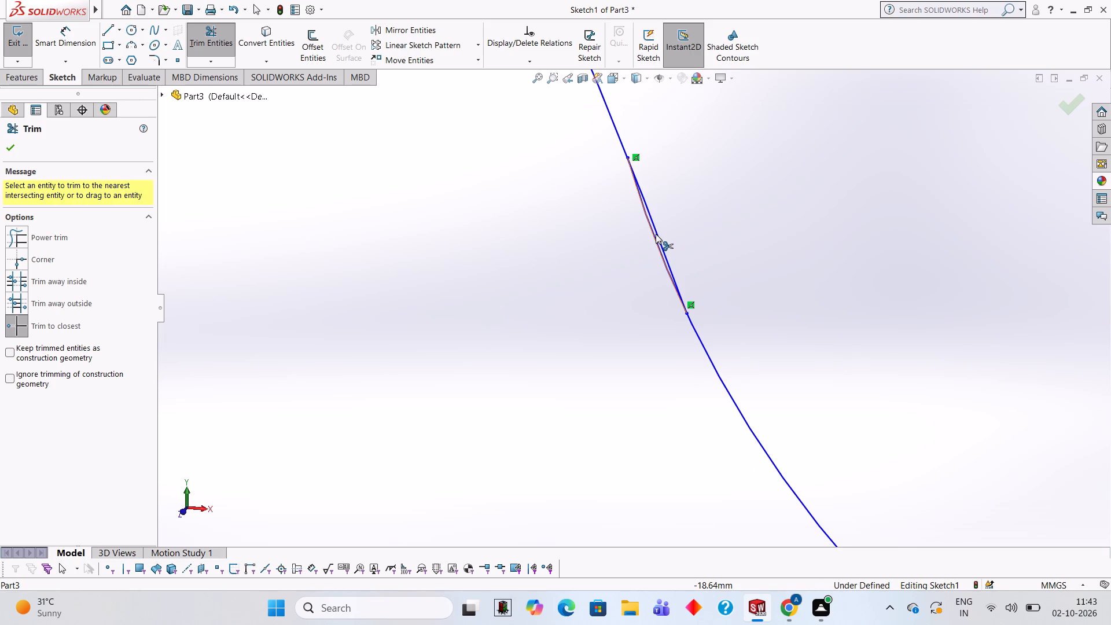
click(656, 234)
scroll(713, 237, up, 8)
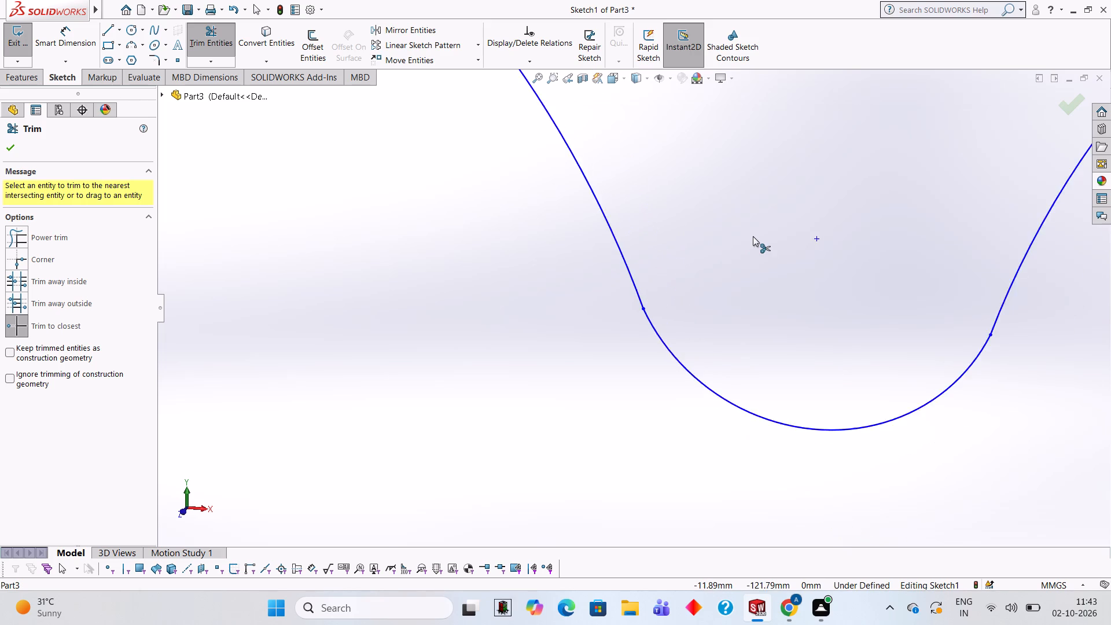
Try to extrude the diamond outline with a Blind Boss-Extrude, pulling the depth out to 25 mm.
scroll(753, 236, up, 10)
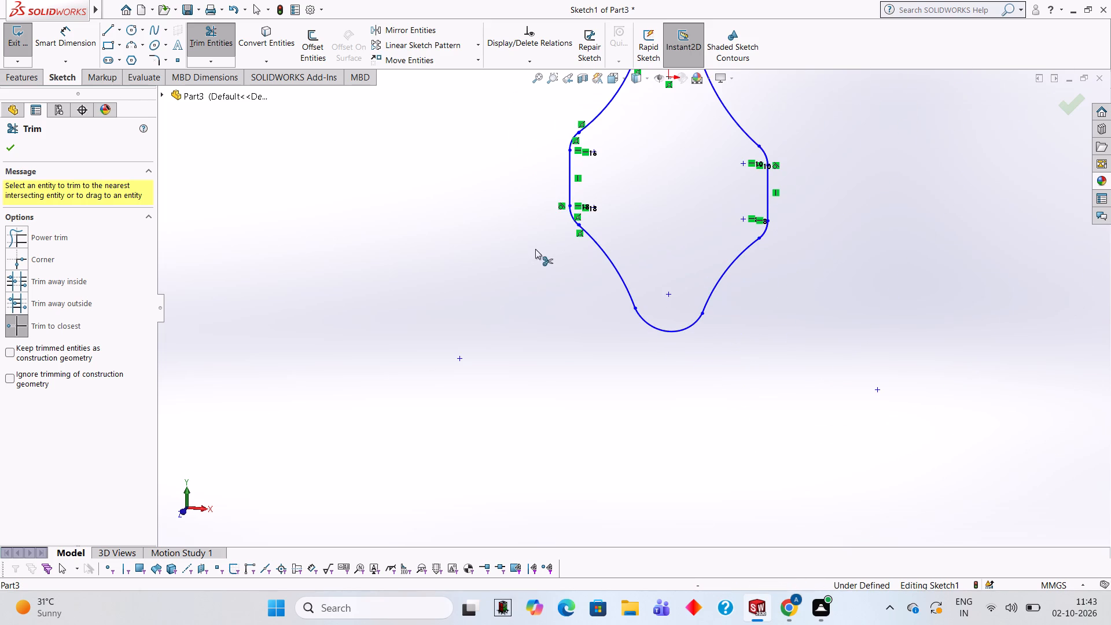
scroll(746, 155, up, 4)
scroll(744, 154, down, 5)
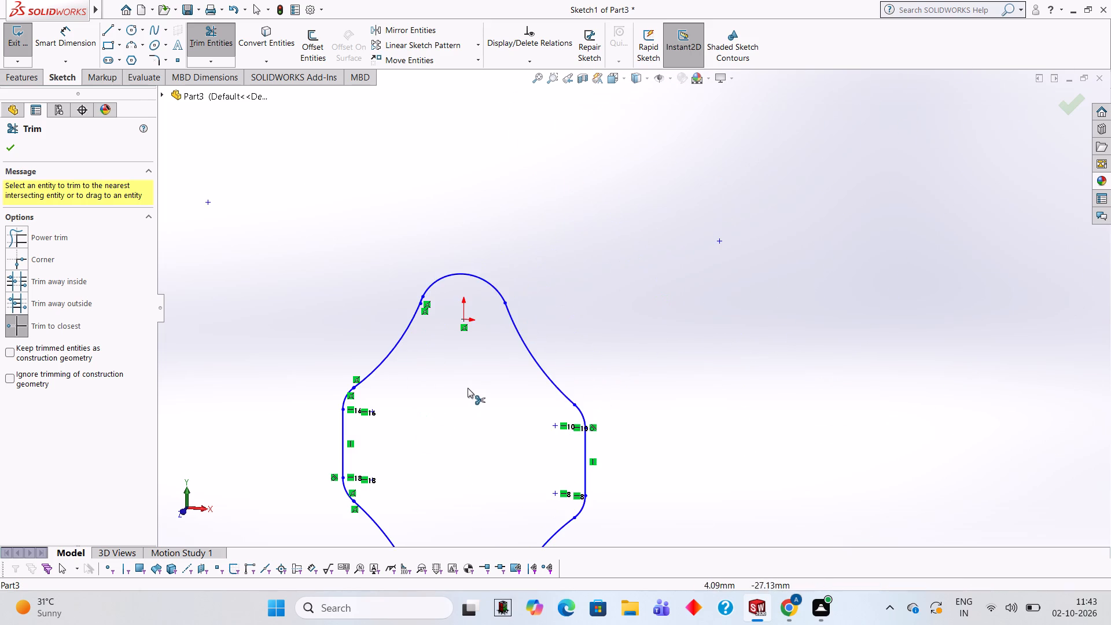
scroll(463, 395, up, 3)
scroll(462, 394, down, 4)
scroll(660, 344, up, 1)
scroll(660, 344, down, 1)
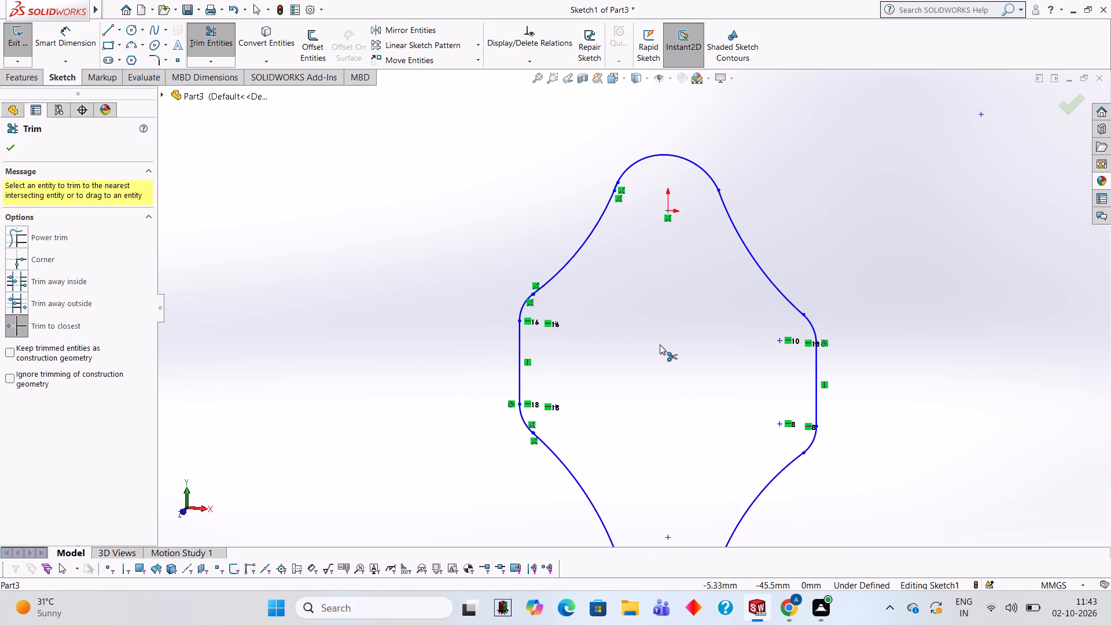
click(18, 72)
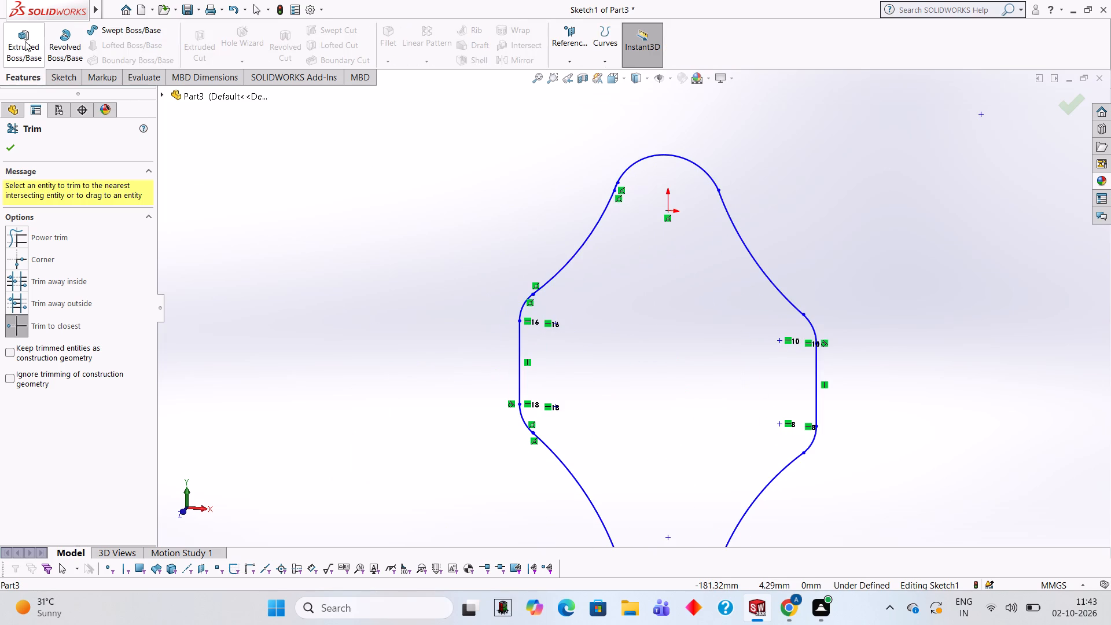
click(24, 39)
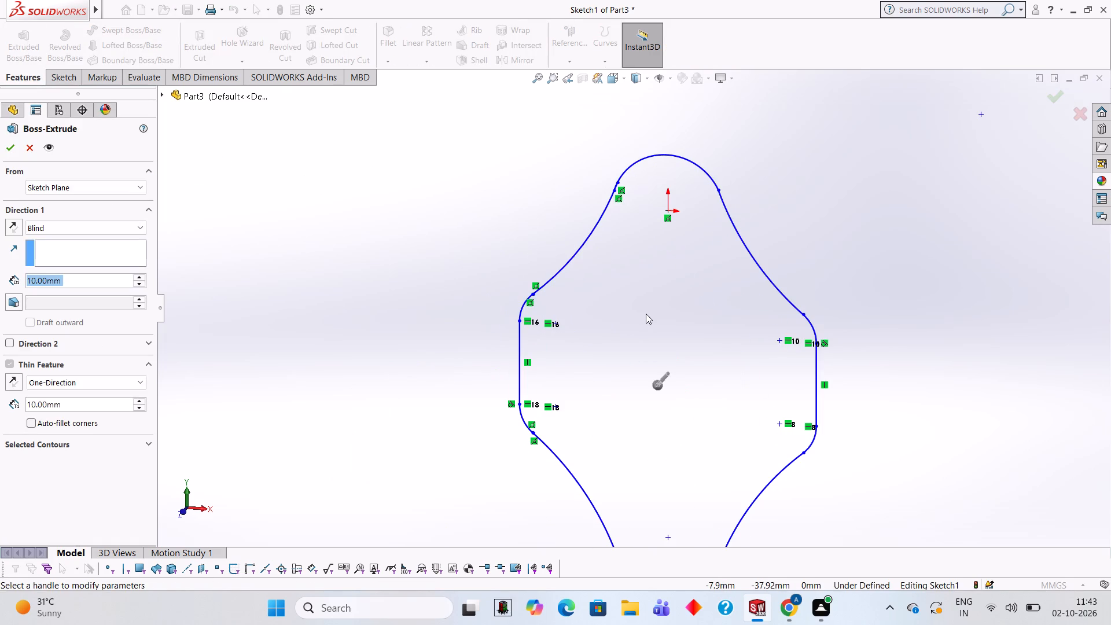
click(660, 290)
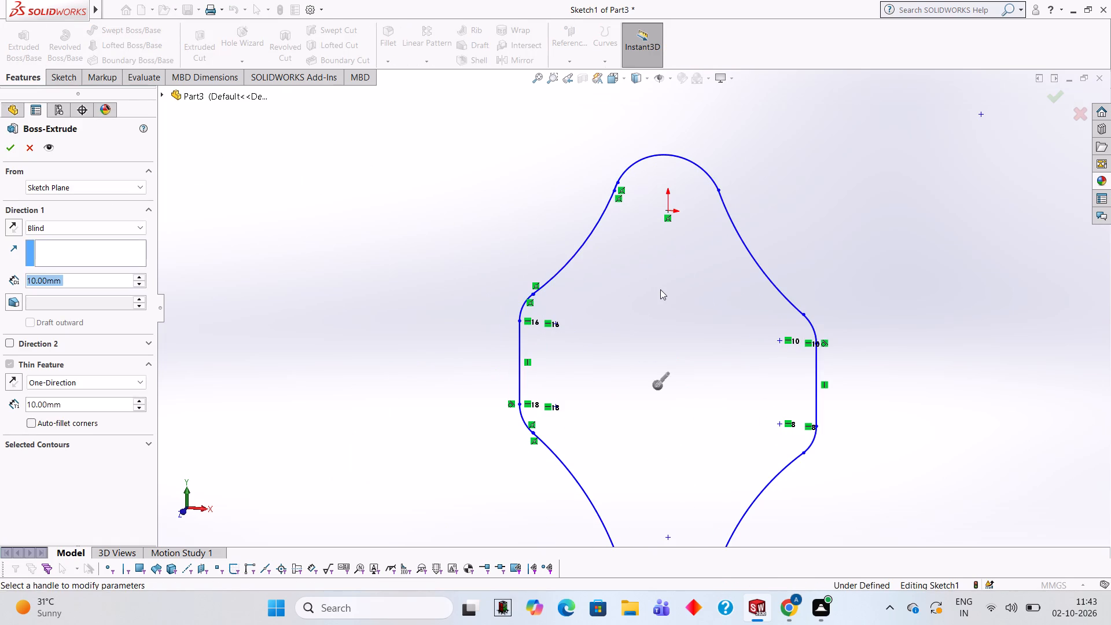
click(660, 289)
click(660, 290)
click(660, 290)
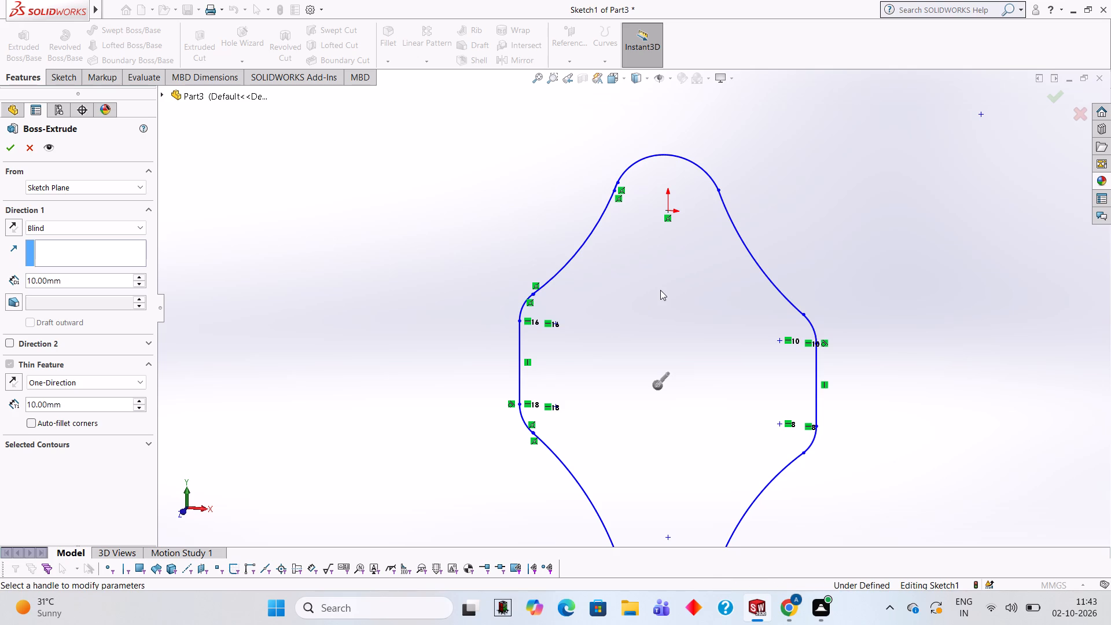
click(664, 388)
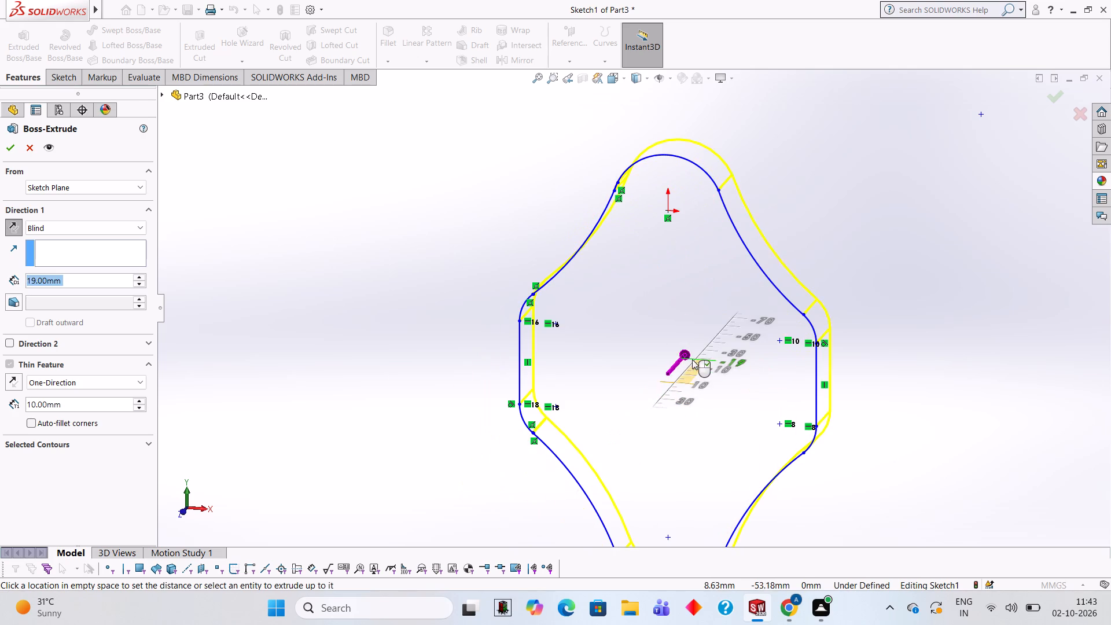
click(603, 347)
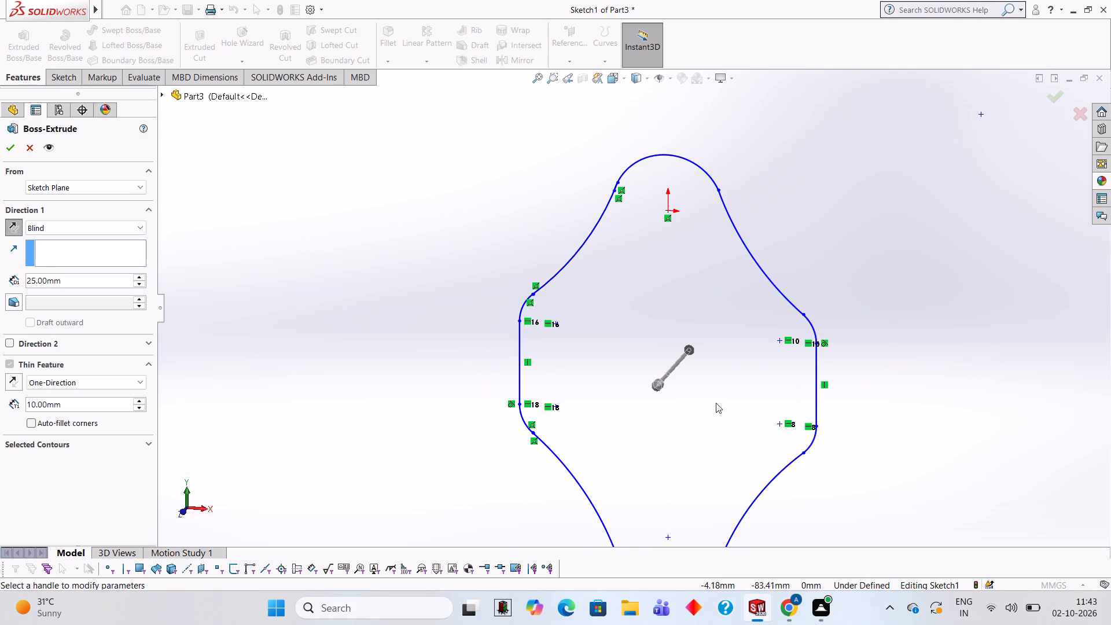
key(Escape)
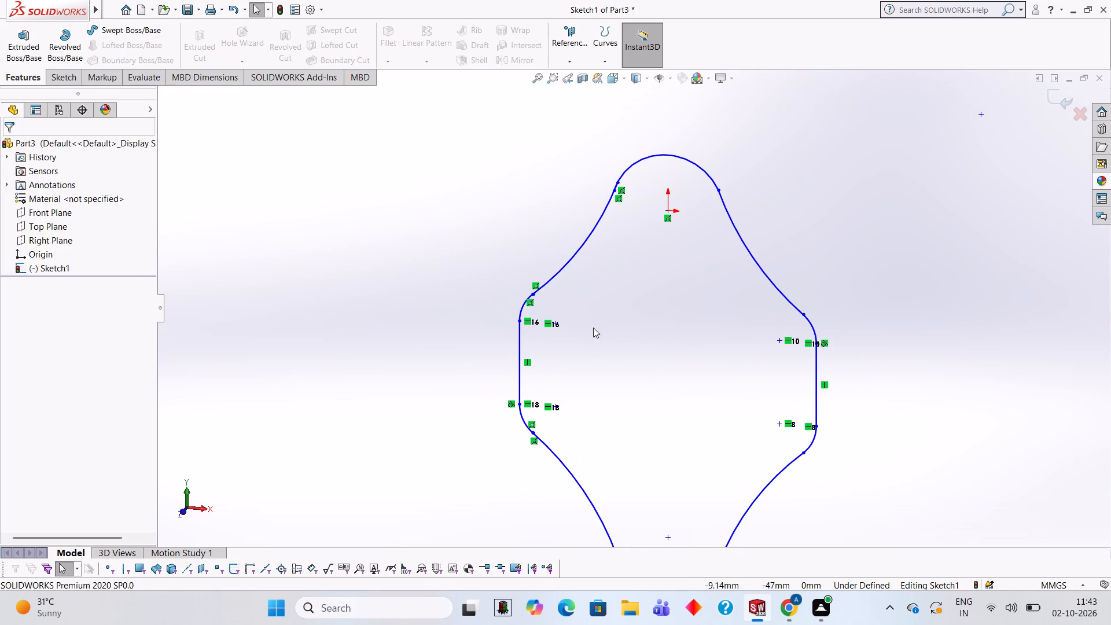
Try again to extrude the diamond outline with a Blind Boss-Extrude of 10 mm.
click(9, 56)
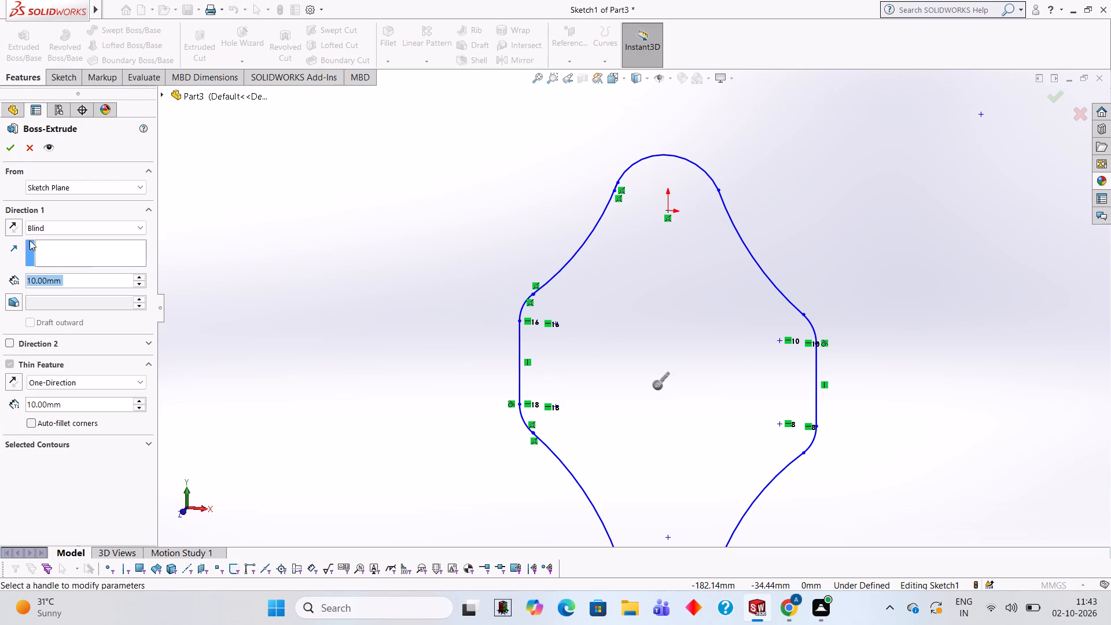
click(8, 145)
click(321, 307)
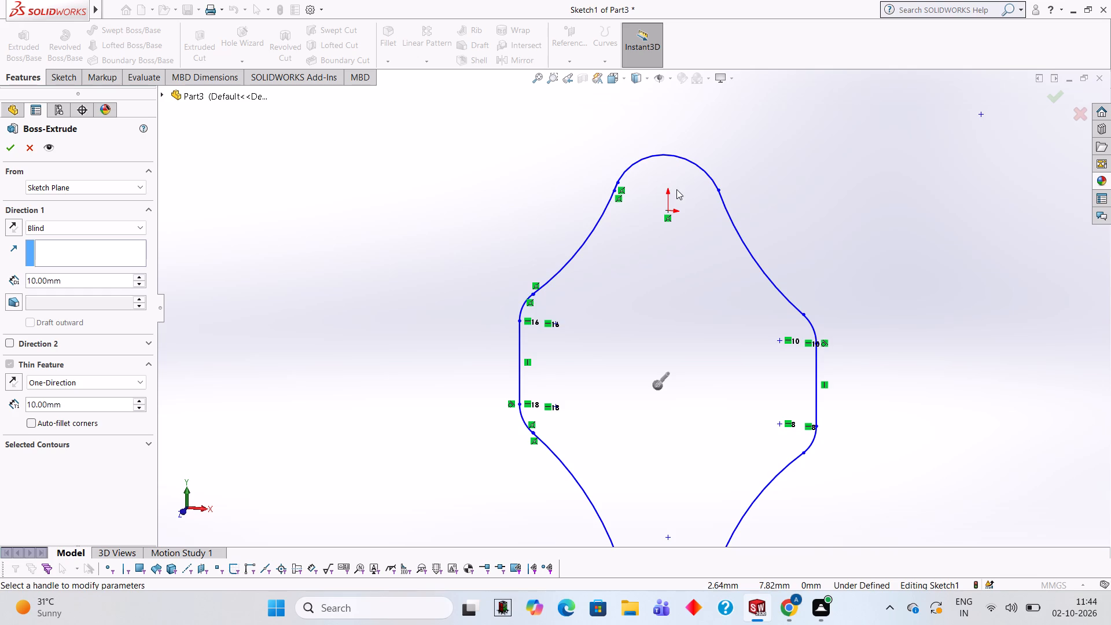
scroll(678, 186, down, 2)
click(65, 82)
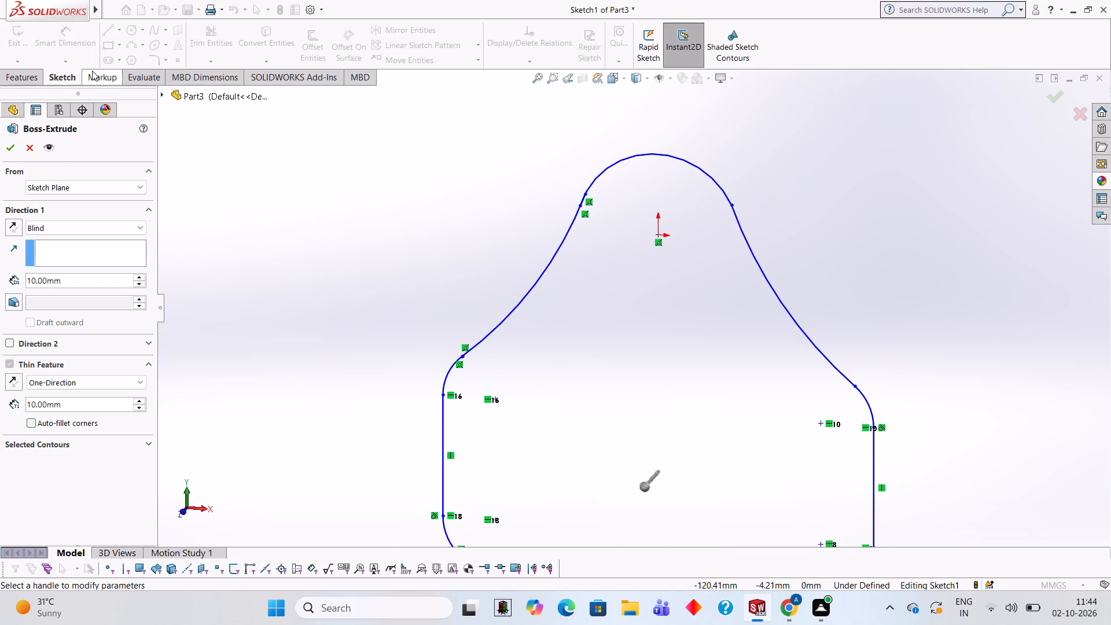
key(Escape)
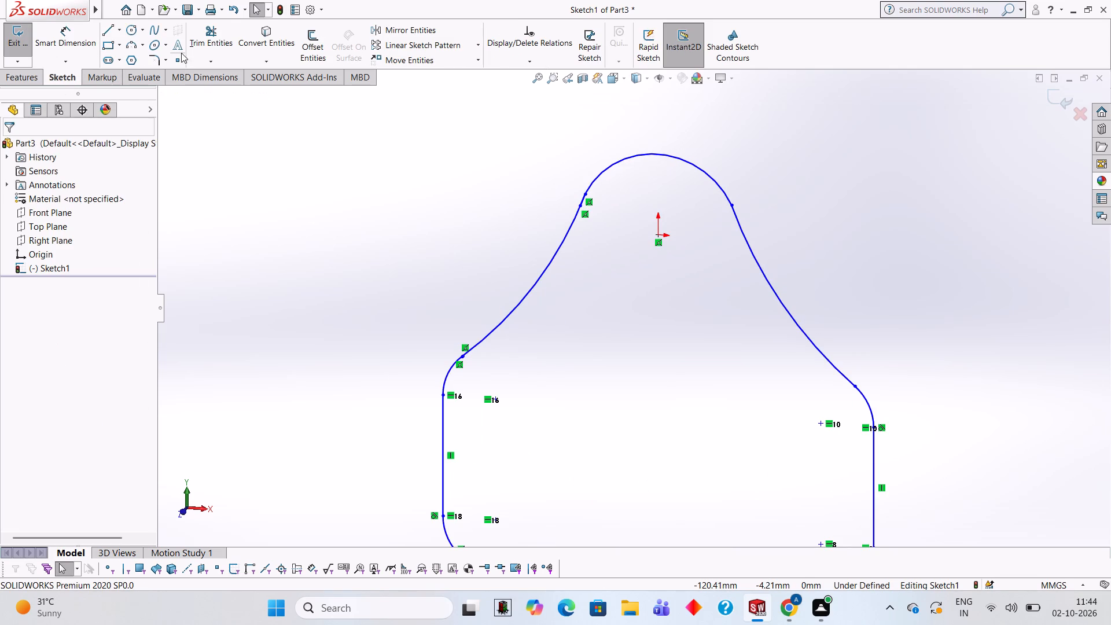
Trim the overlapping end where the top arc meets the upper-left contour arc, using Trim to closest.
click(194, 56)
scroll(639, 163, down, 6)
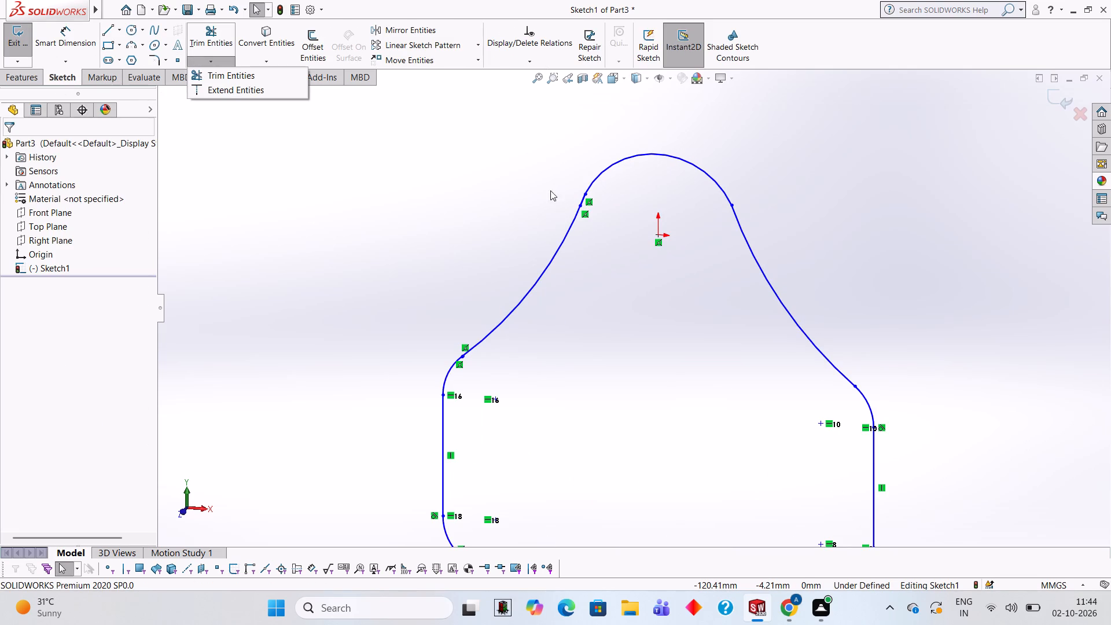
click(208, 78)
scroll(687, 217, down, 6)
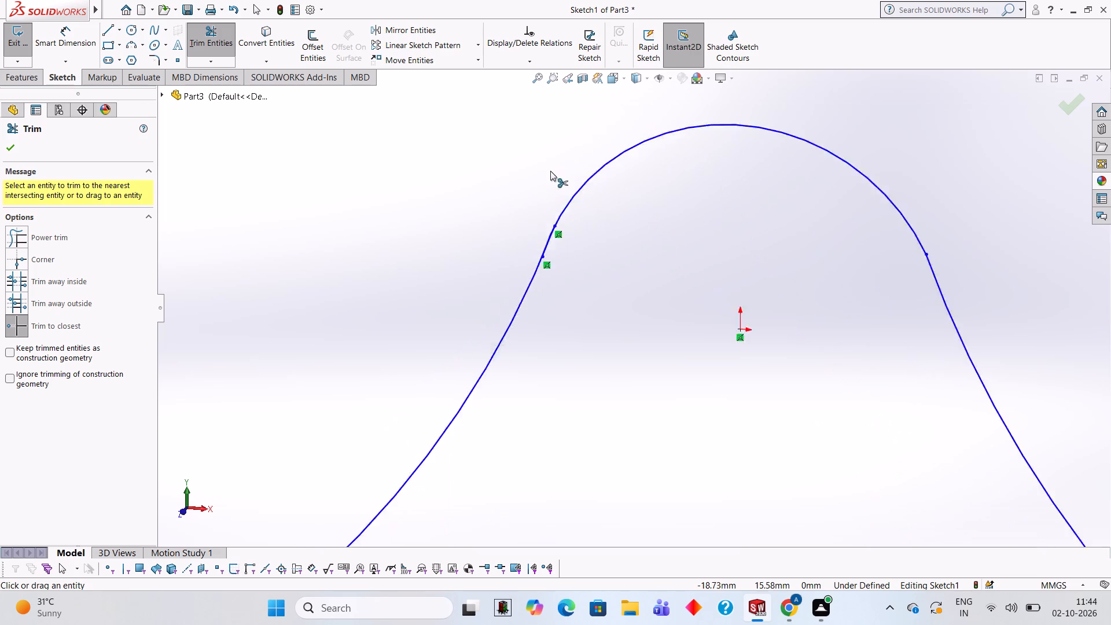
scroll(550, 171, down, 5)
scroll(498, 366, down, 4)
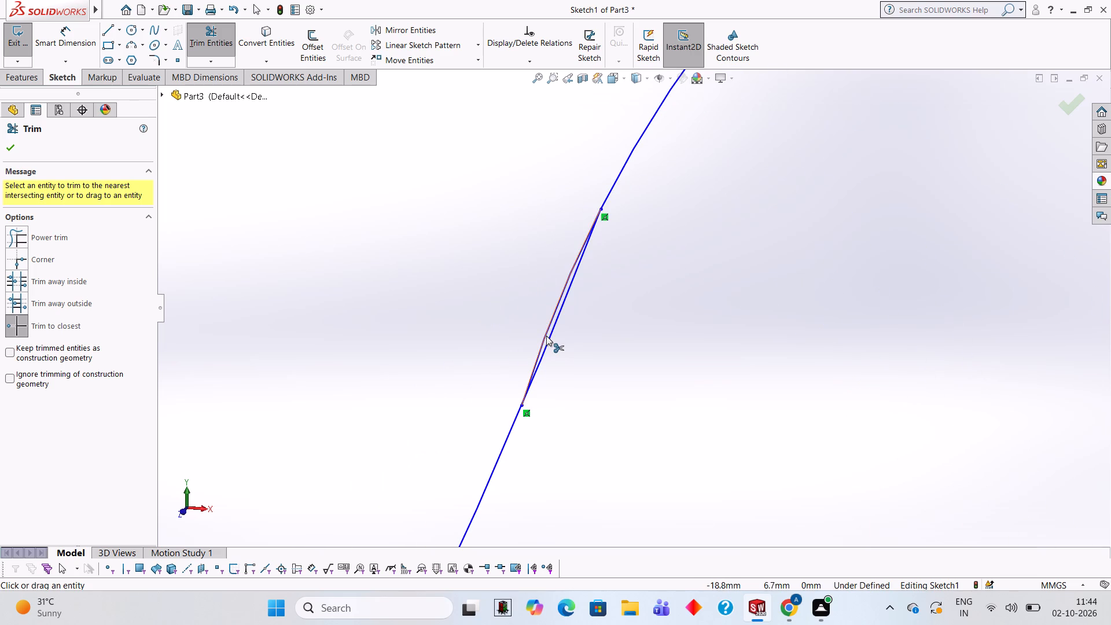
click(546, 336)
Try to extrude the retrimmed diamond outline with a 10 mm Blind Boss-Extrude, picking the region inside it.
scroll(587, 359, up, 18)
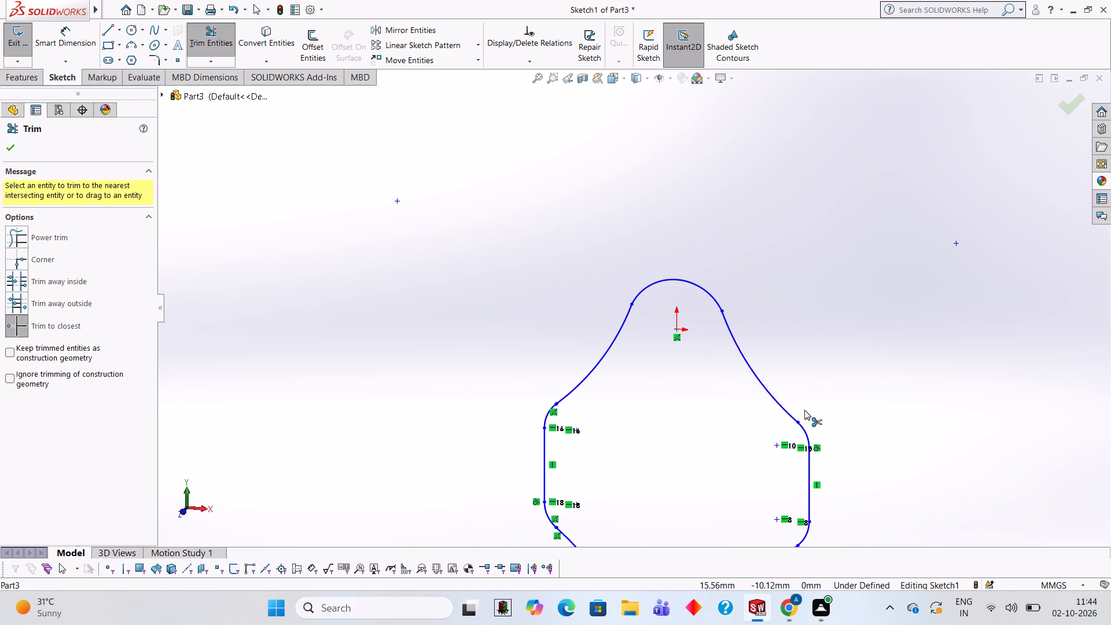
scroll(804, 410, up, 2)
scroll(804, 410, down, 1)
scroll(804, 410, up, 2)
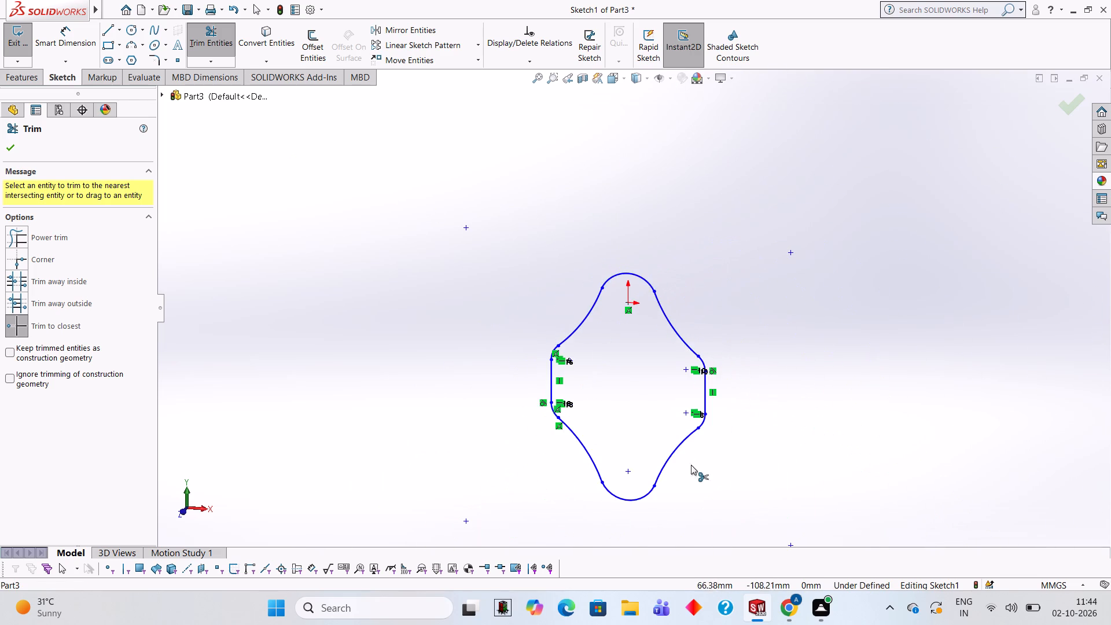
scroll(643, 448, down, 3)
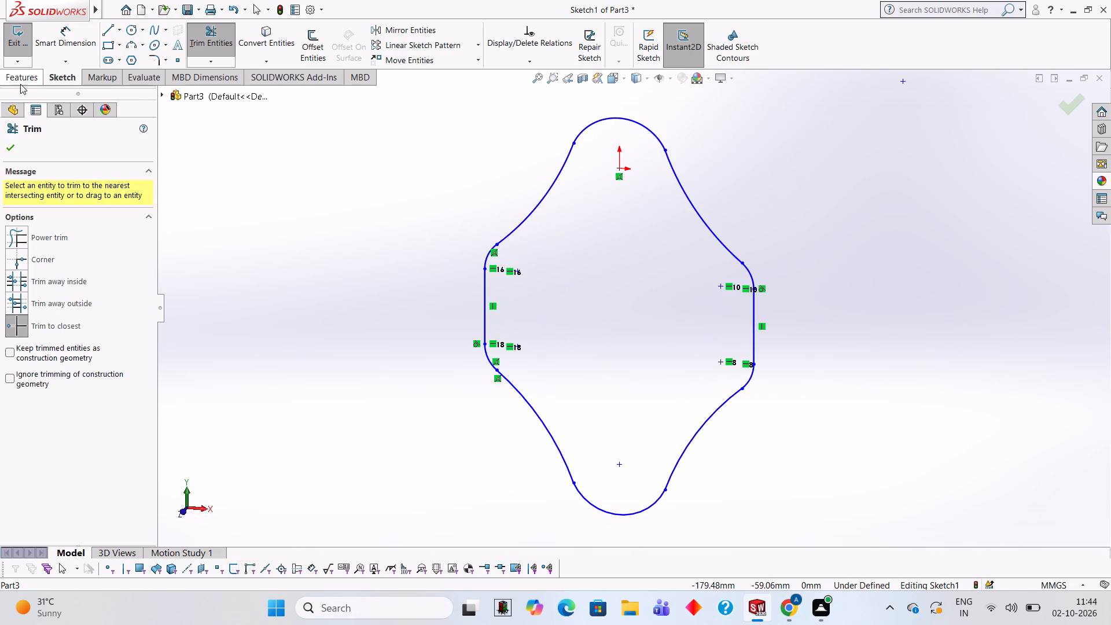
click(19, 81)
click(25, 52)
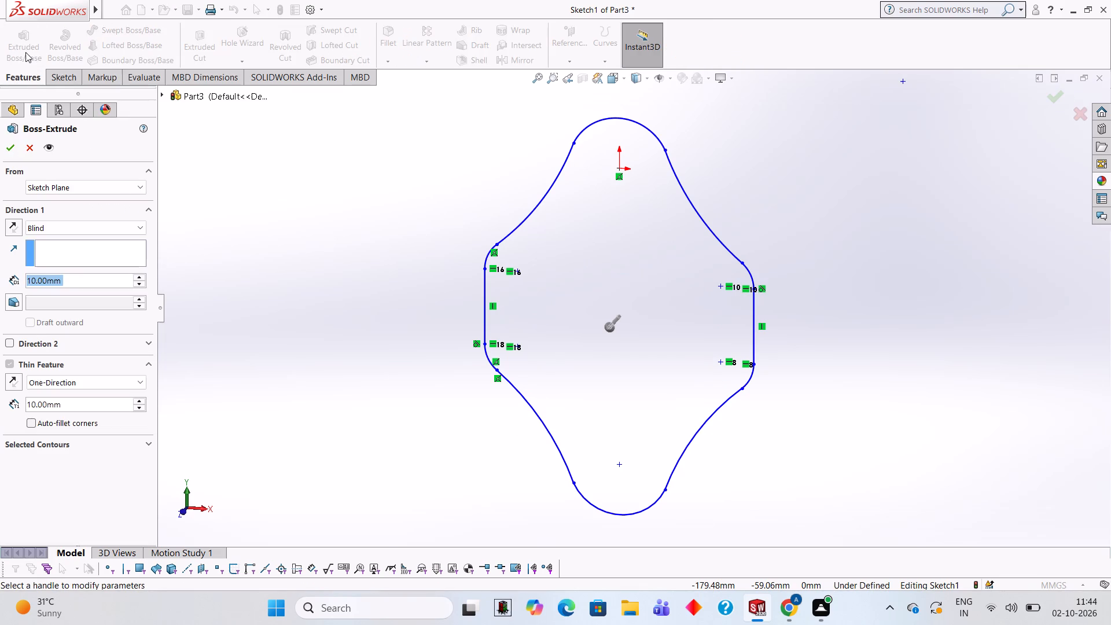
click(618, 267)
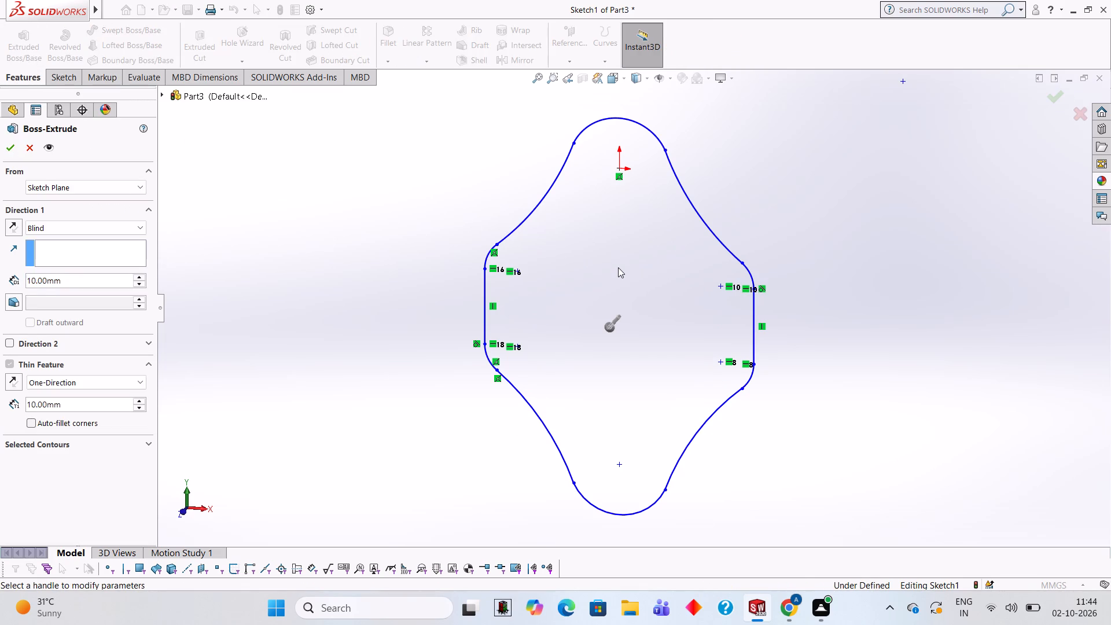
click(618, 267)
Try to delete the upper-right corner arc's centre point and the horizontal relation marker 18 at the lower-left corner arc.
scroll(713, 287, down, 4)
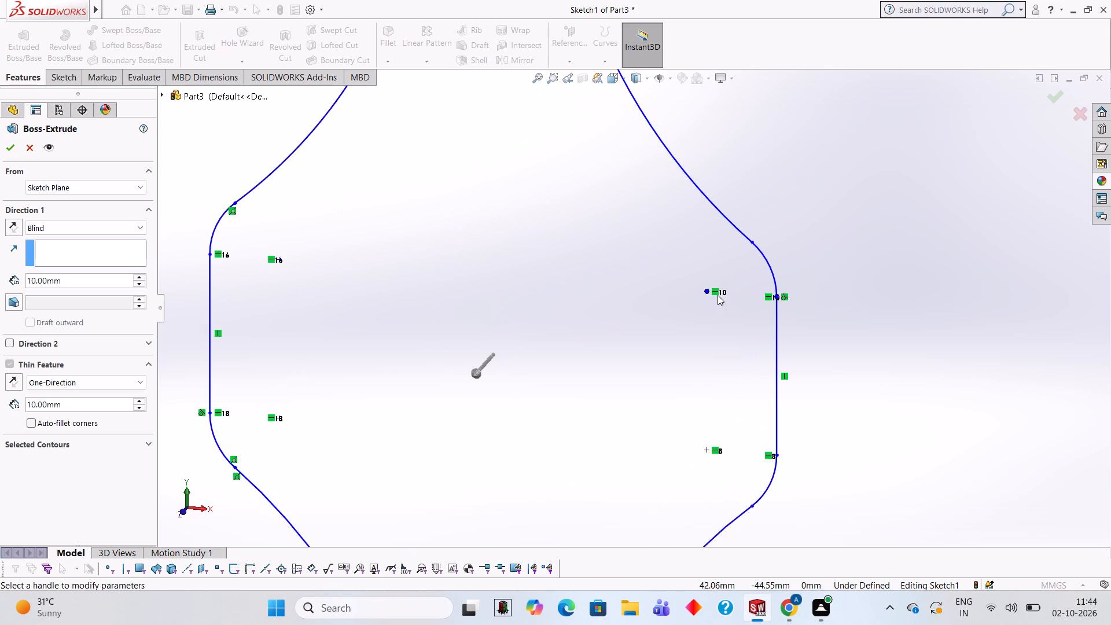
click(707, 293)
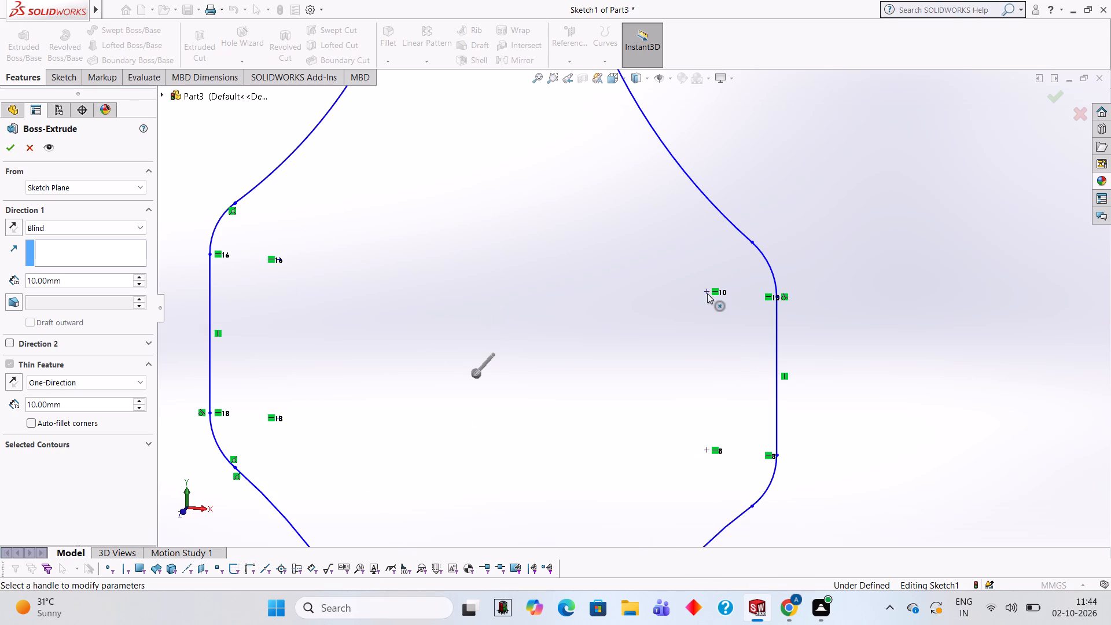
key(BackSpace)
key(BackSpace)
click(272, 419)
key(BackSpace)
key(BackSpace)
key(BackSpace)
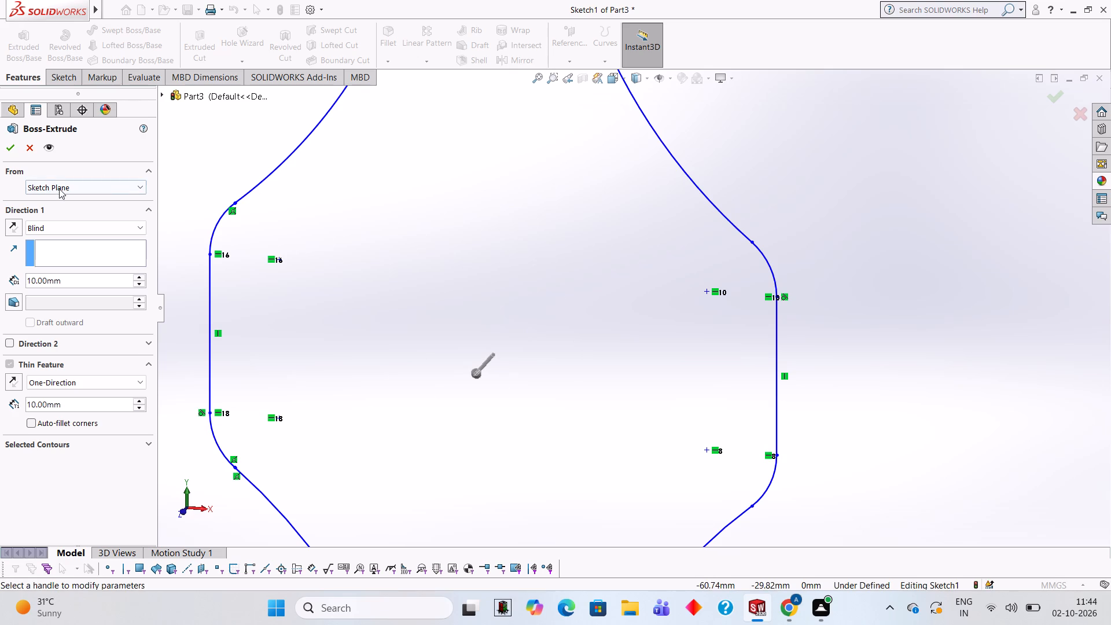
Trim the overlapping end where the upper-left corner arc meets the upper-left contour arc, using Trim to closest.
scroll(218, 239, down, 2)
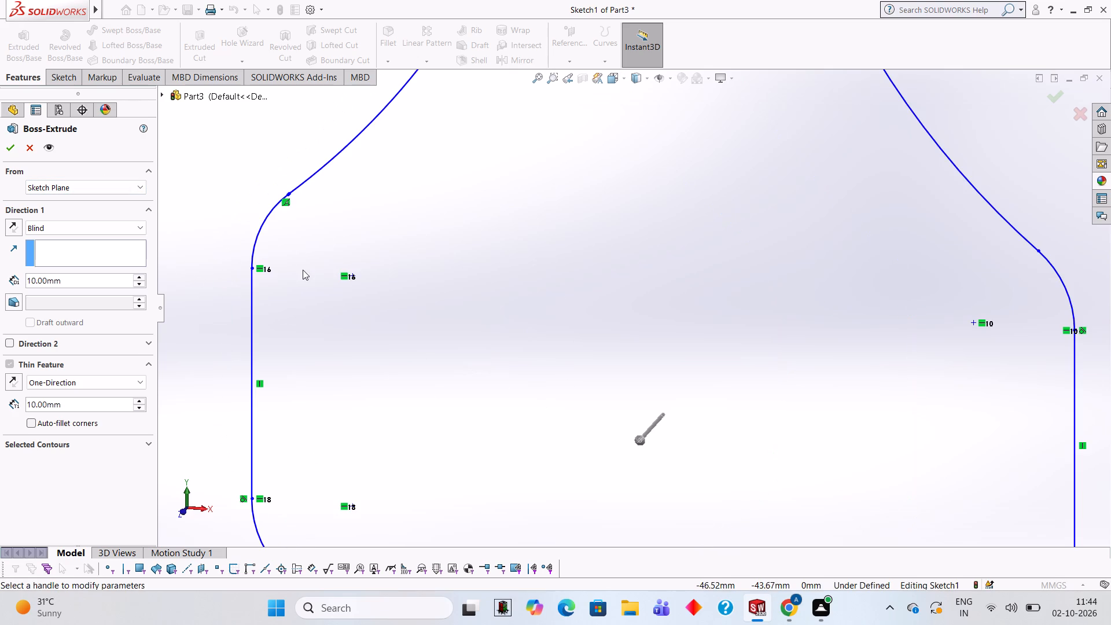
scroll(288, 199, down, 4)
scroll(404, 239, down, 3)
scroll(435, 202, down, 2)
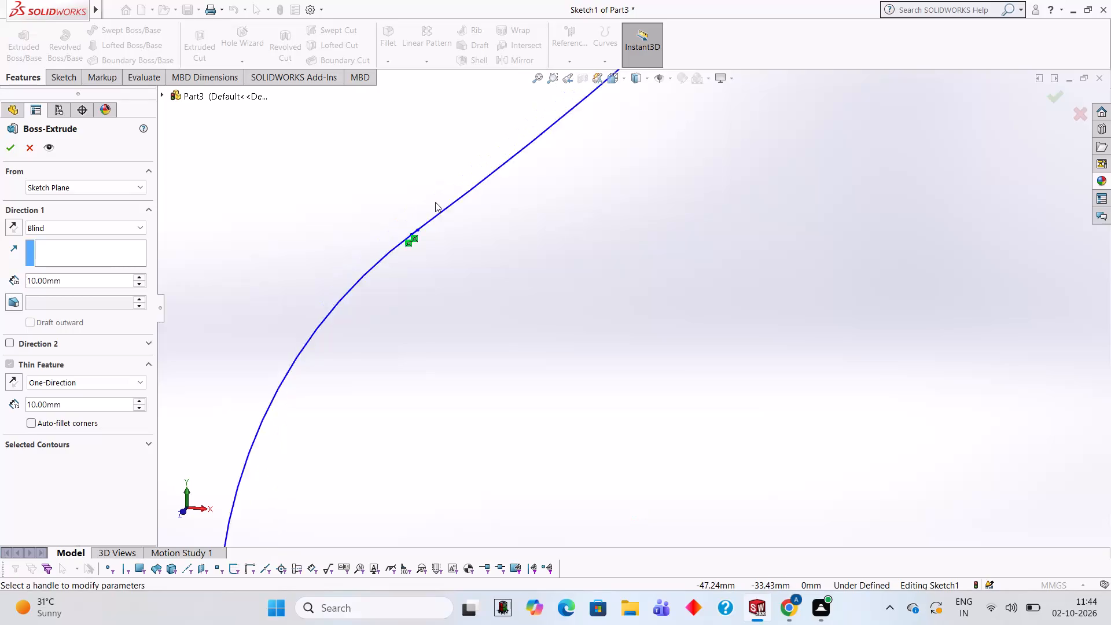
scroll(435, 202, down, 3)
scroll(435, 202, up, 1)
scroll(499, 303, down, 3)
scroll(459, 230, down, 8)
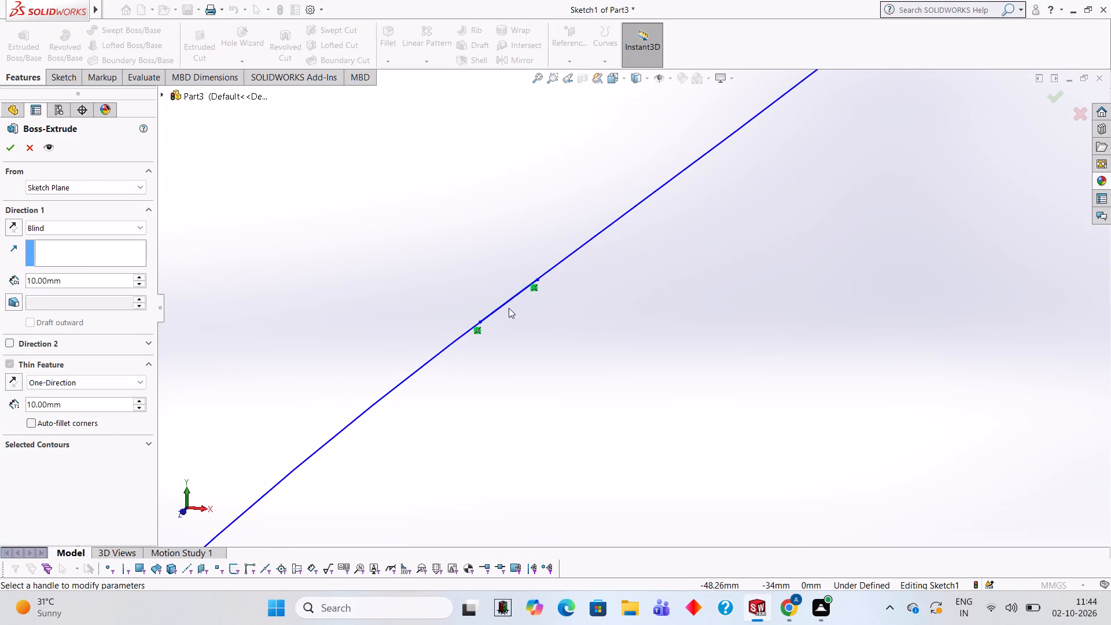
scroll(509, 308, down, 6)
scroll(587, 356, down, 8)
scroll(573, 314, up, 1)
scroll(573, 312, down, 4)
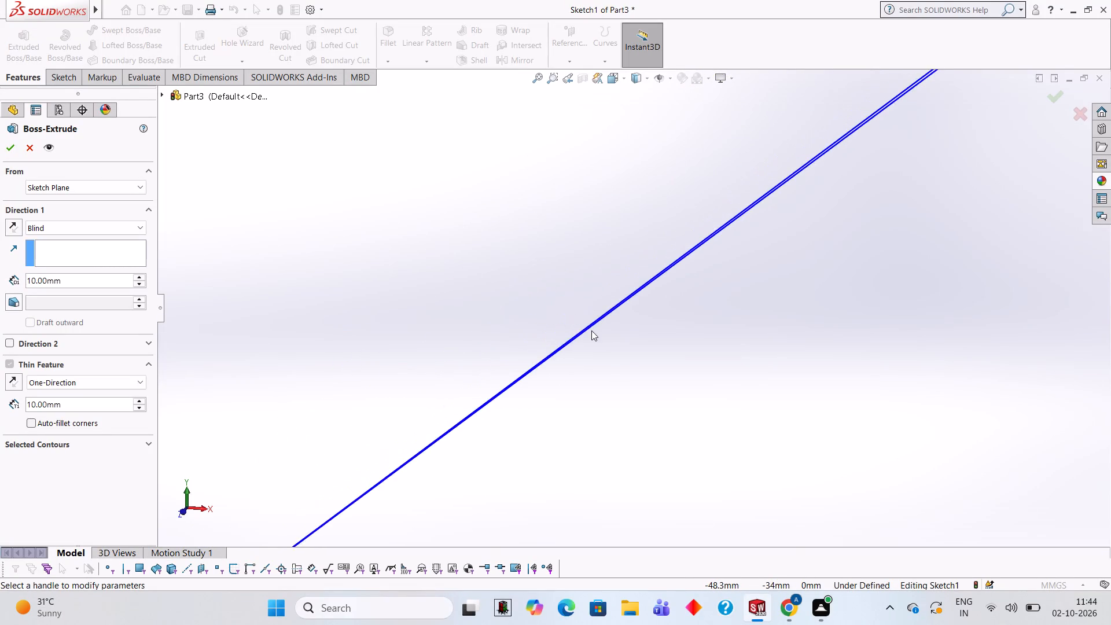
scroll(596, 344, down, 6)
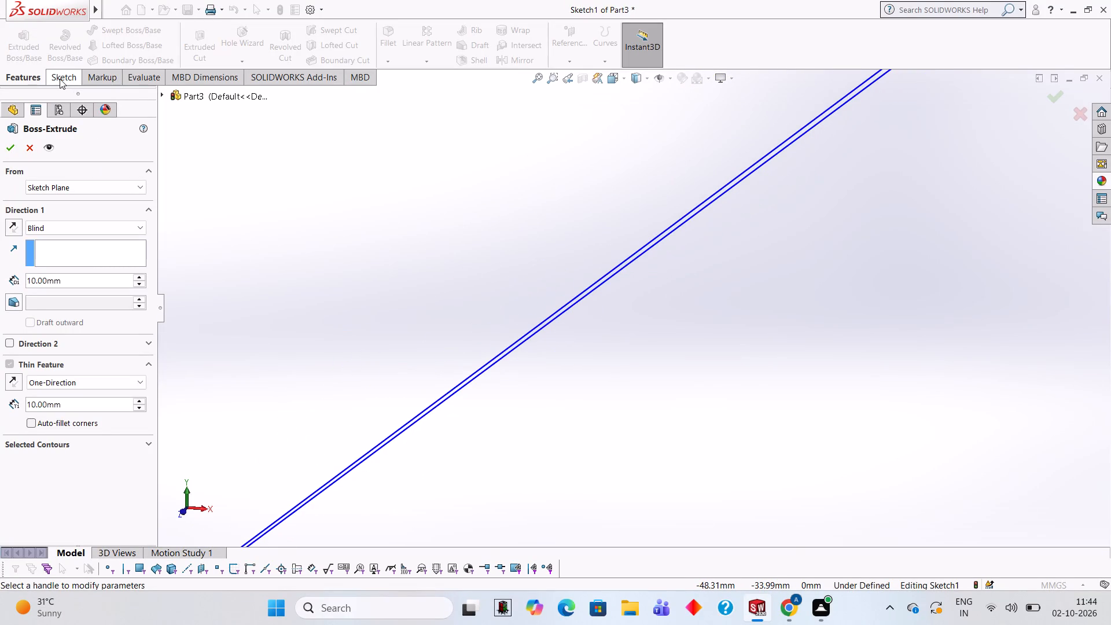
key(Escape)
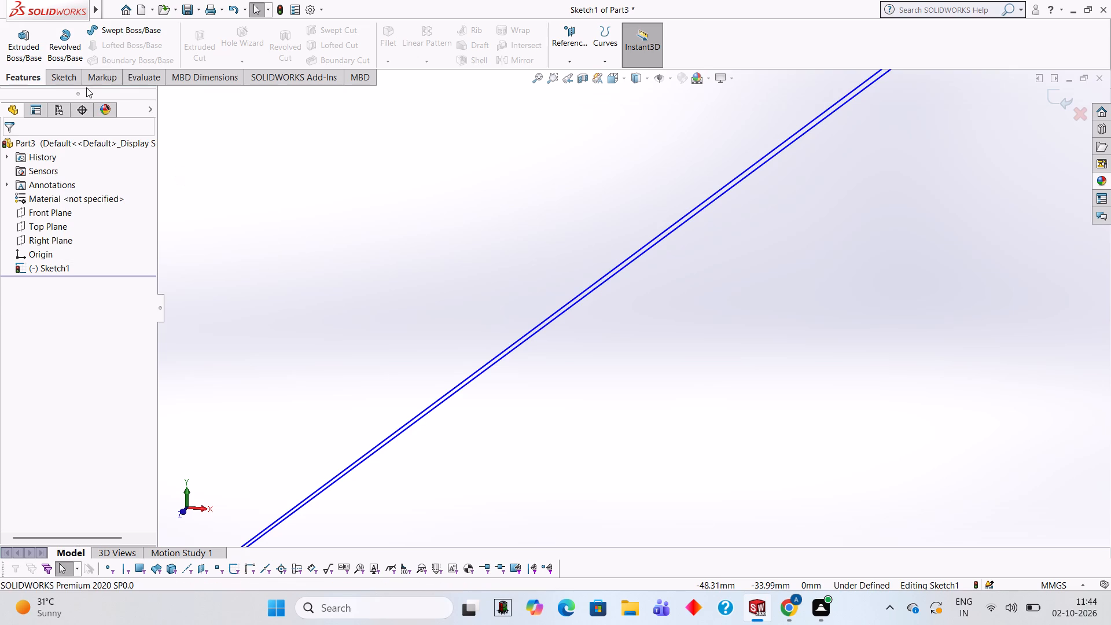
click(65, 80)
click(205, 52)
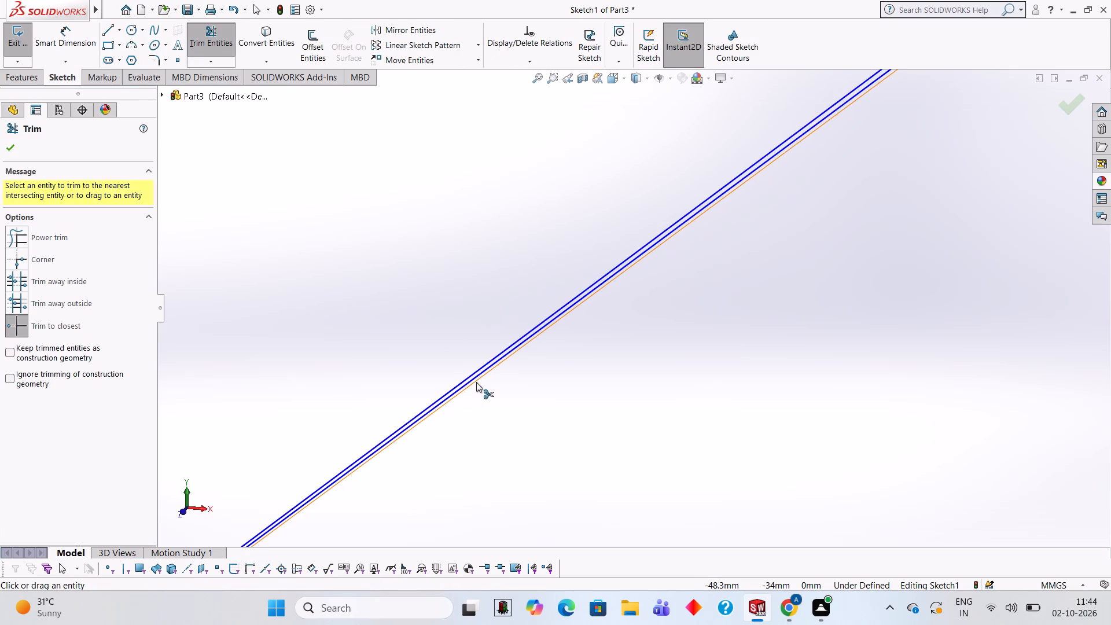
scroll(469, 382, up, 6)
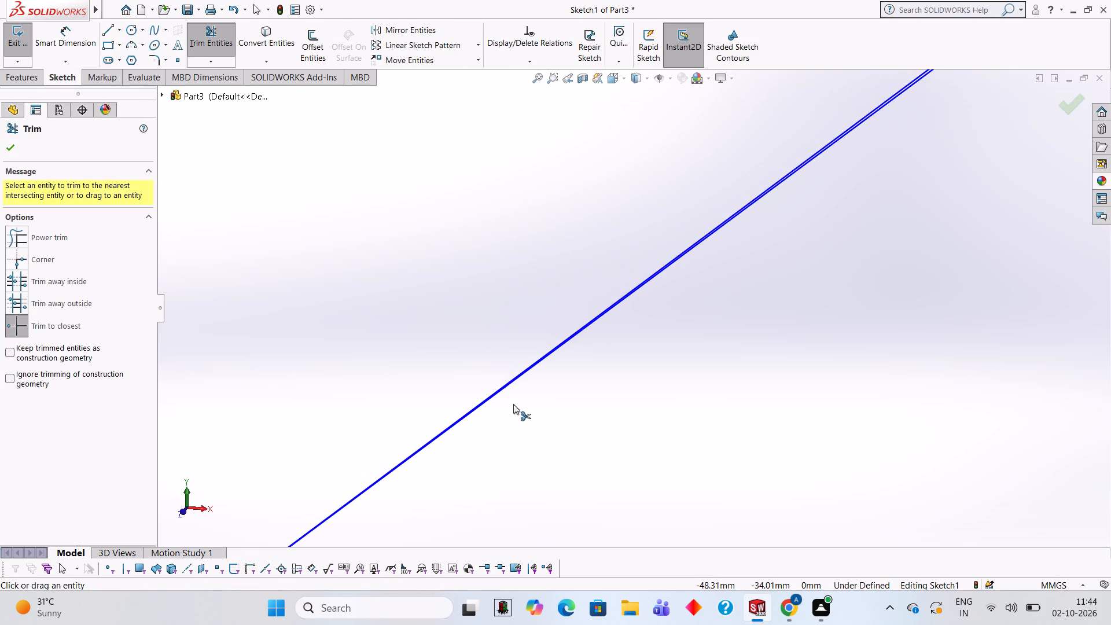
scroll(507, 382, up, 3)
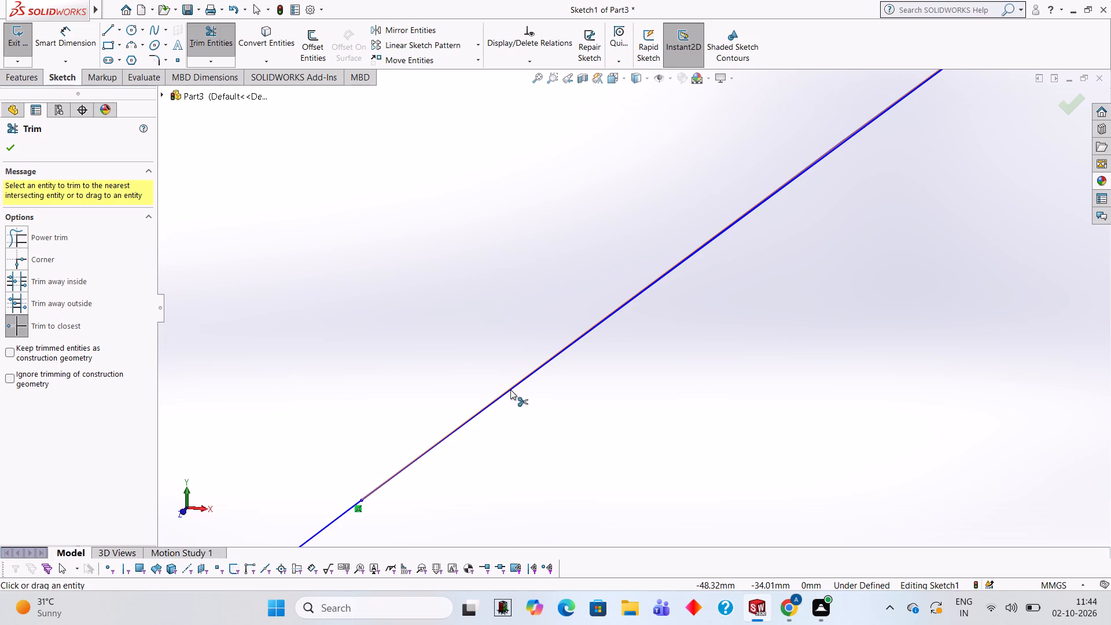
click(510, 389)
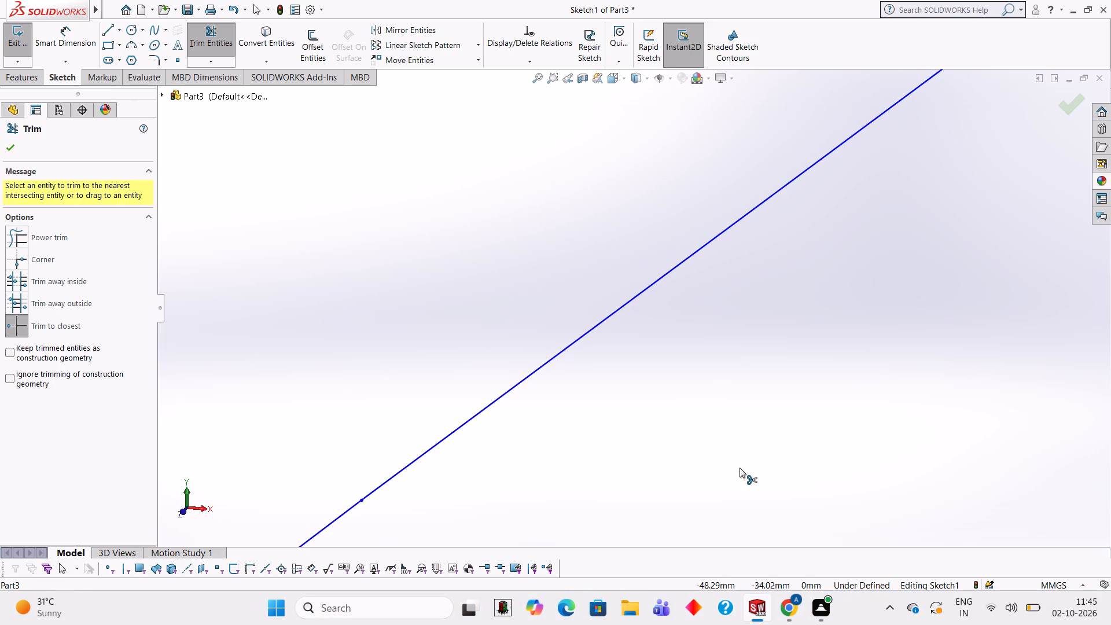
Inspect the trimmed junction between the upper-left corner arc and contour arc for any remaining overlap or gap.
scroll(731, 303, down, 4)
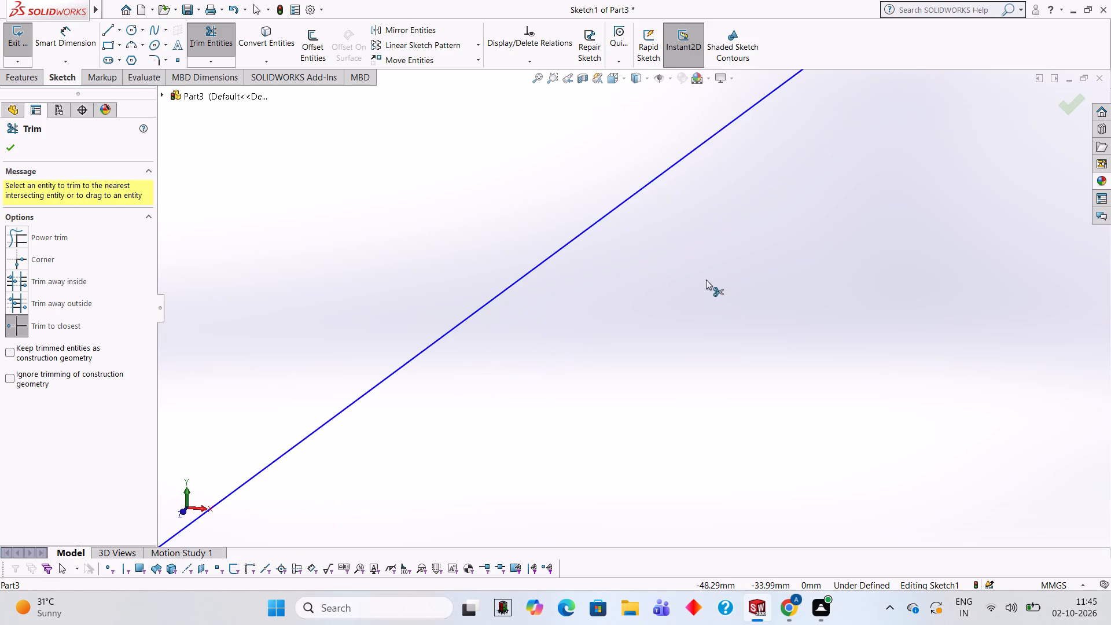
scroll(602, 243, up, 2)
scroll(602, 243, down, 2)
scroll(602, 243, up, 11)
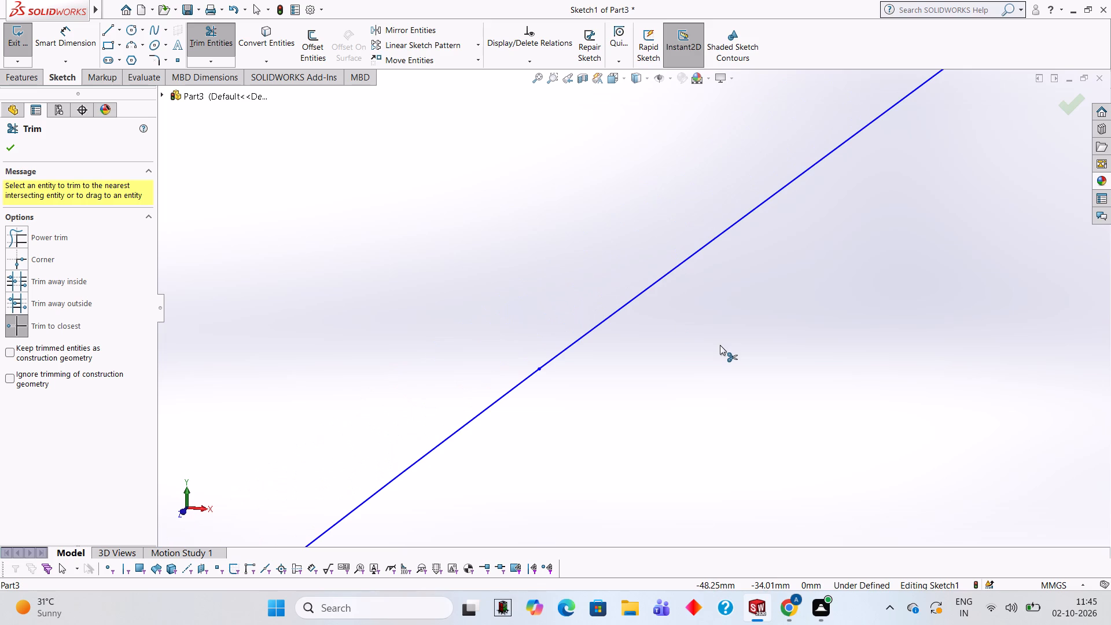
scroll(707, 344, up, 1)
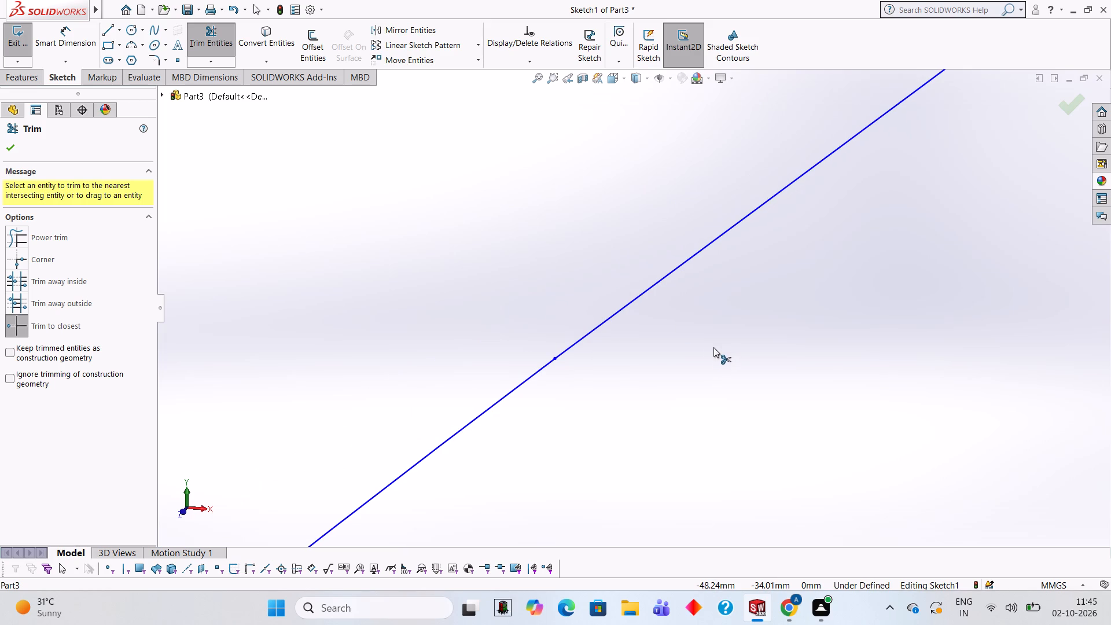
scroll(713, 347, up, 17)
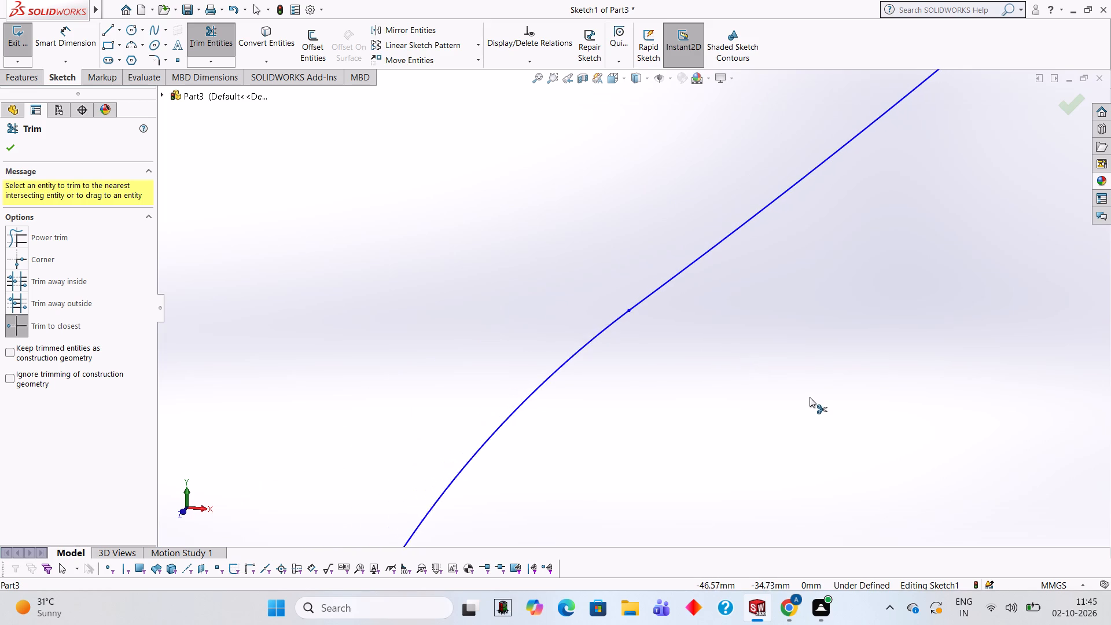
scroll(810, 397, up, 7)
scroll(770, 372, up, 3)
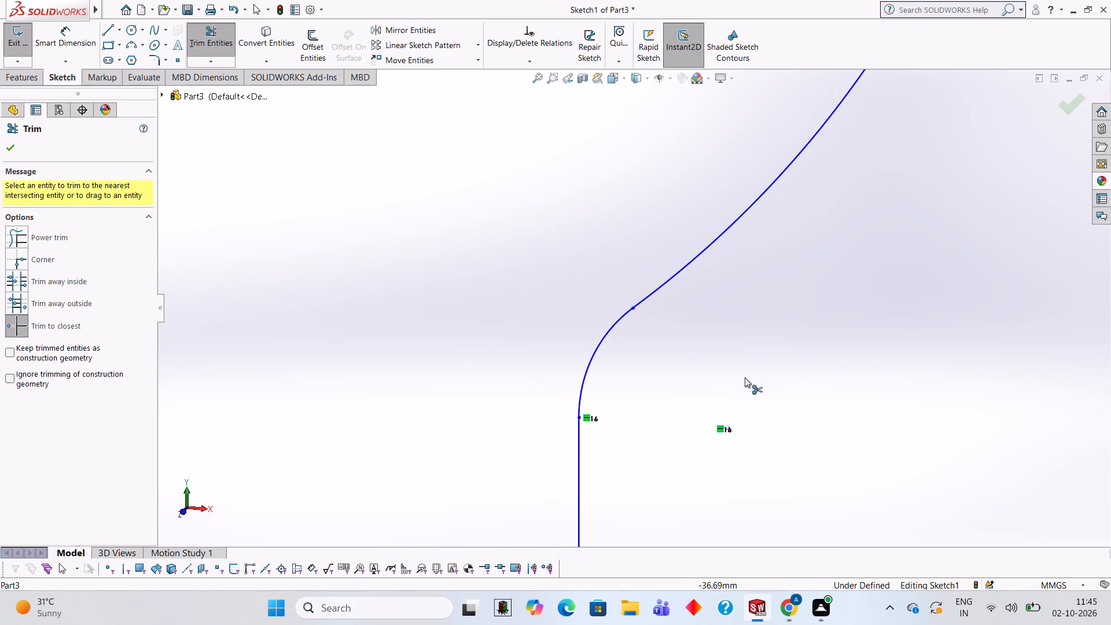
Extrude the region inside the diamond outline with a Blind Boss-Extrude of 10 mm.
click(24, 71)
click(23, 57)
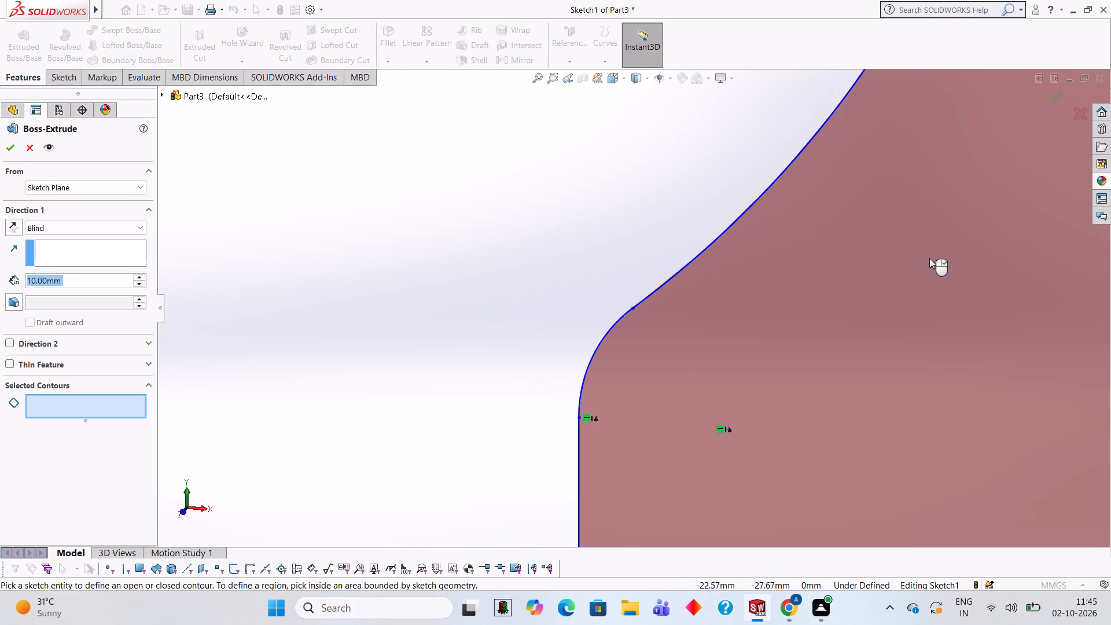
scroll(929, 258, up, 8)
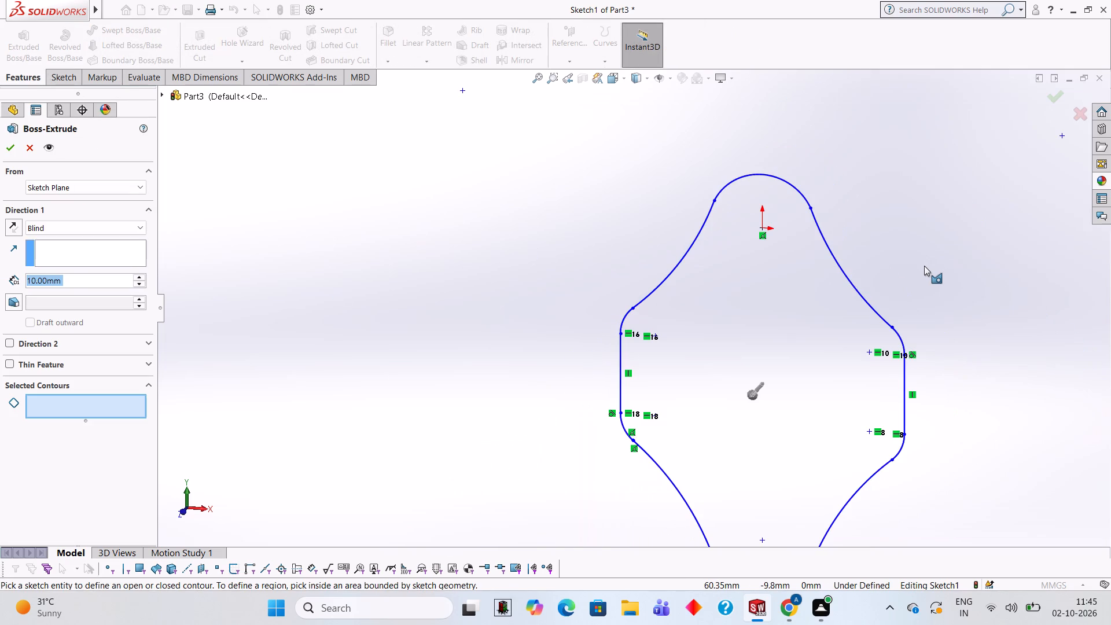
click(787, 303)
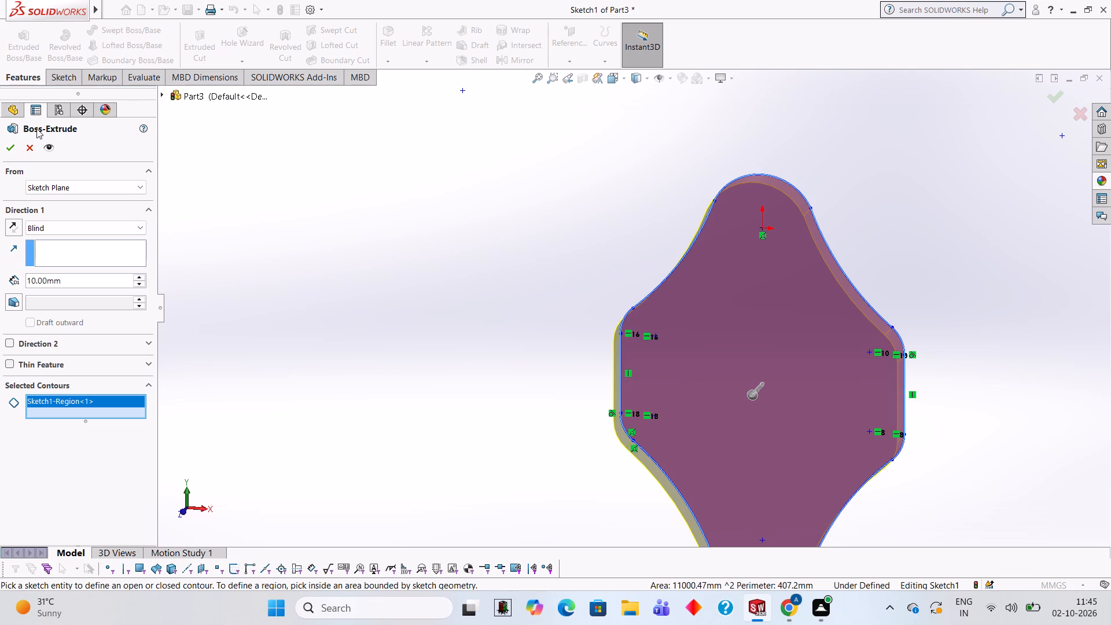
click(8, 153)
Start a new sketch on the plate's front face and orient the view normal to it.
click(426, 253)
middle_drag(424, 252, 513, 292)
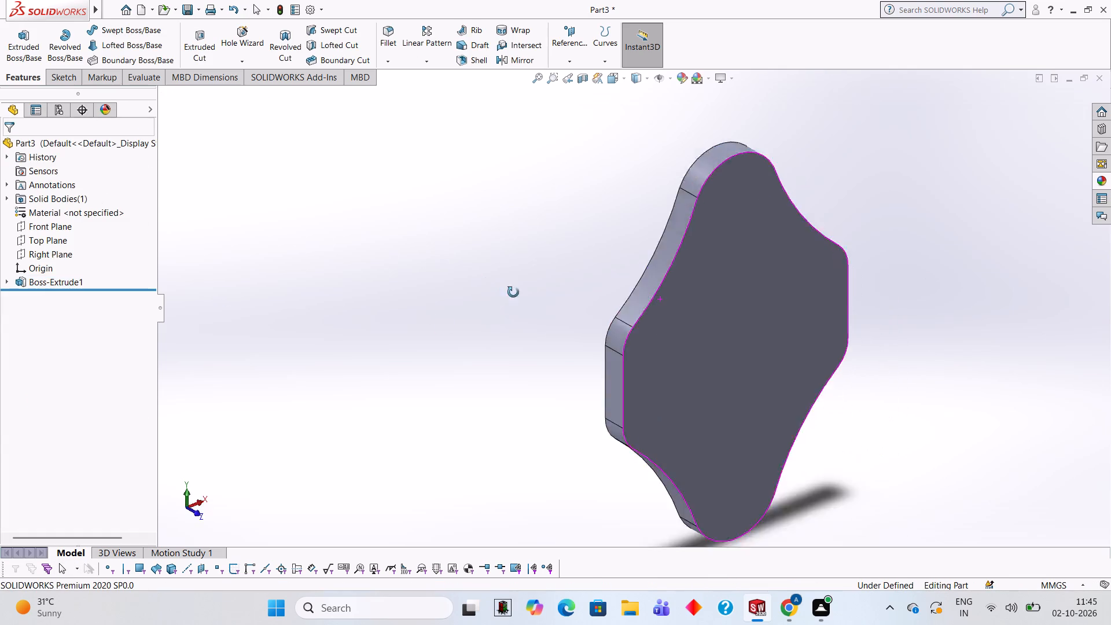
middle_drag(513, 292, 469, 253)
scroll(477, 295, up, 4)
middle_drag(733, 344, 688, 344)
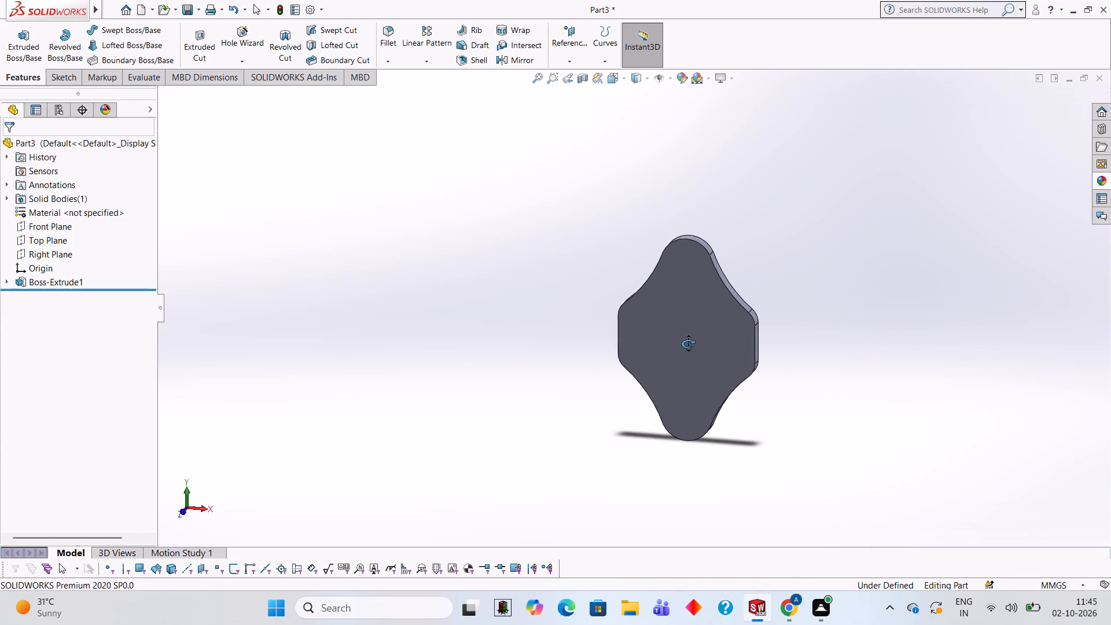
middle_drag(688, 344, 689, 344)
scroll(646, 368, down, 3)
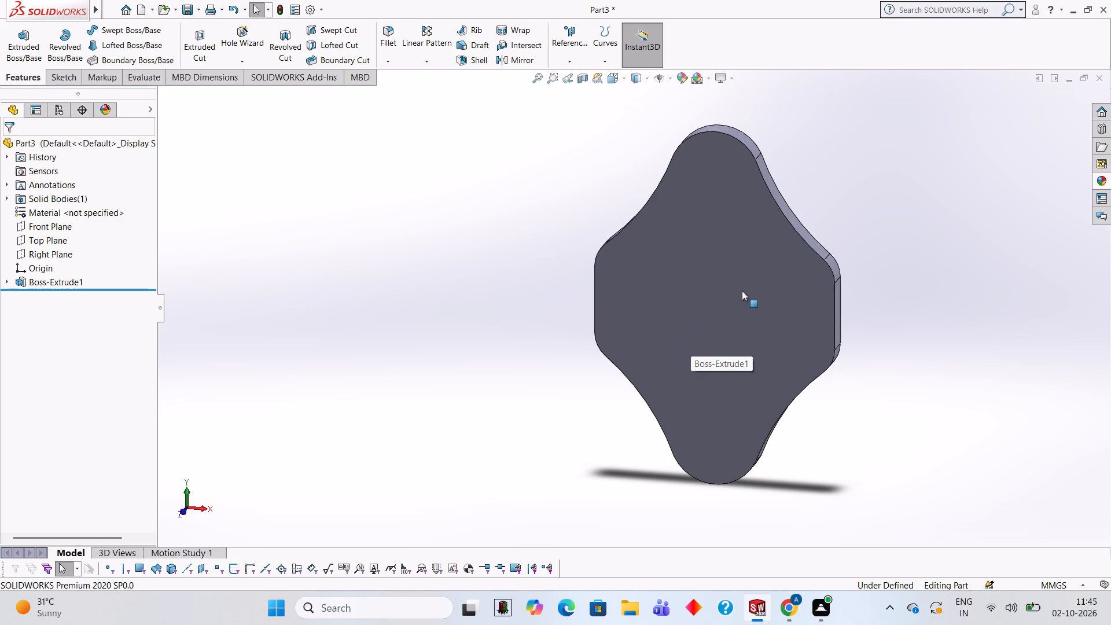
scroll(742, 291, down, 1)
click(701, 286)
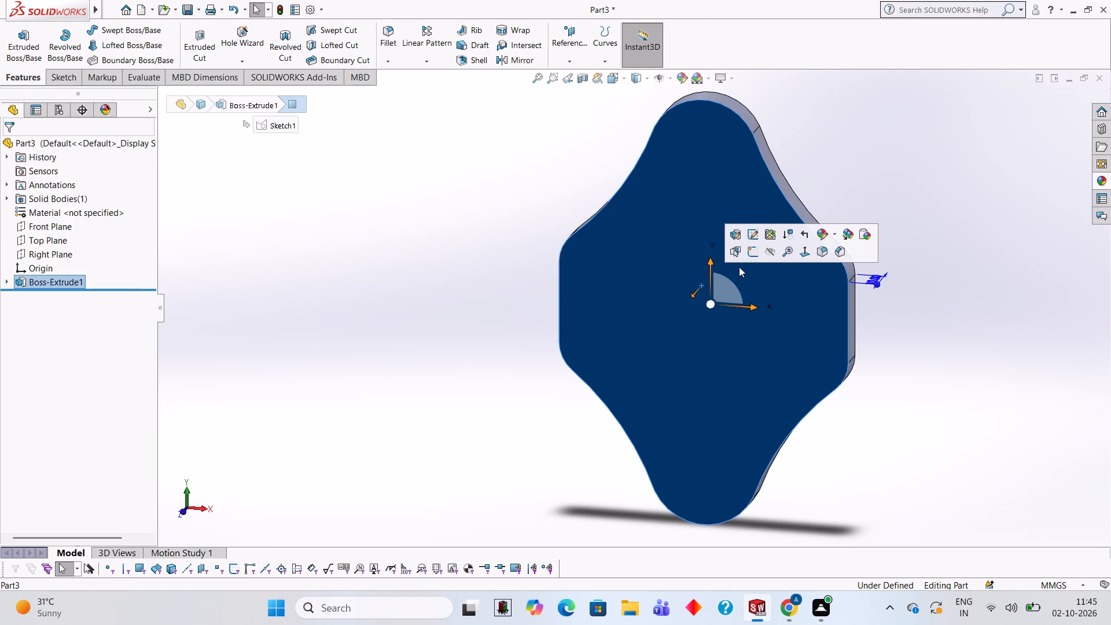
click(751, 251)
key(ctrl+8)
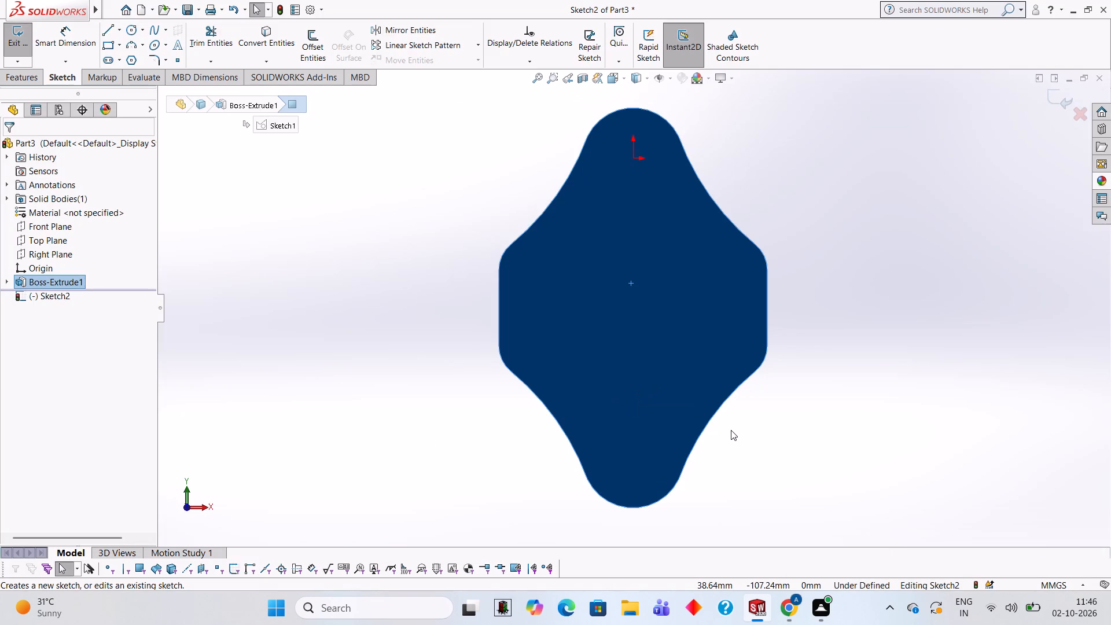
Sketch a circle of radius 13 mm centred on the upper-left corner arc's centre.
click(109, 24)
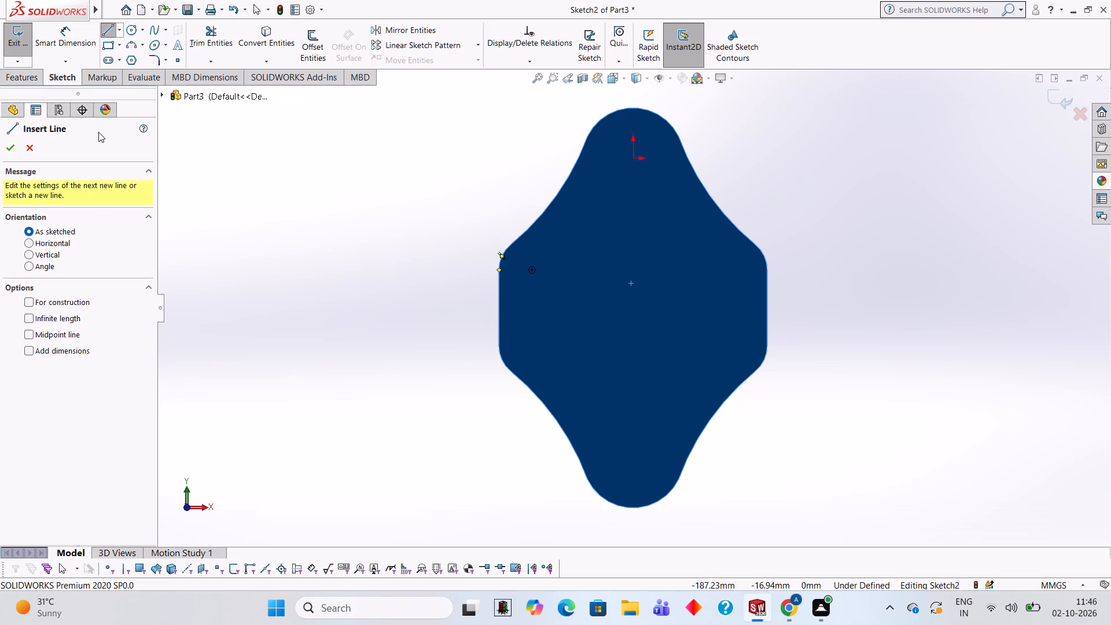
click(131, 33)
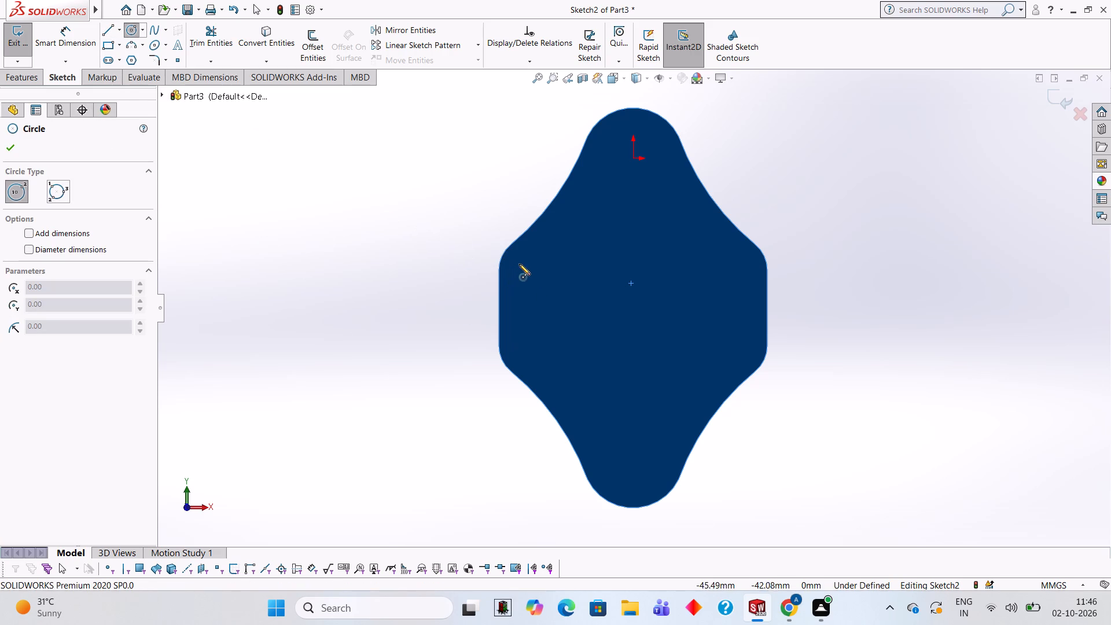
click(532, 270)
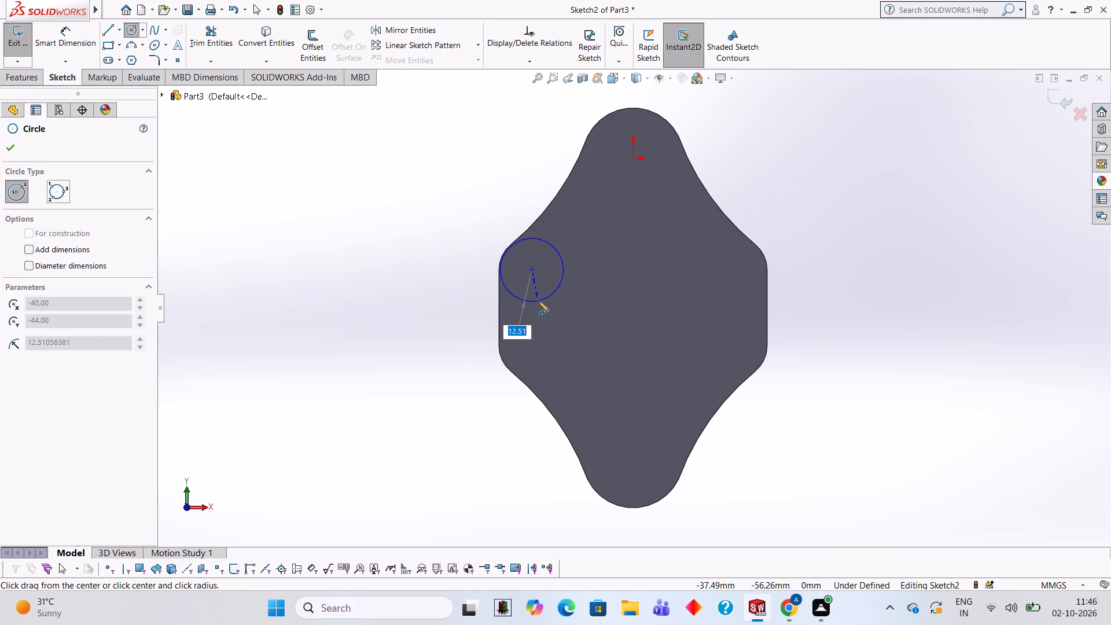
text(13)
key(Return)
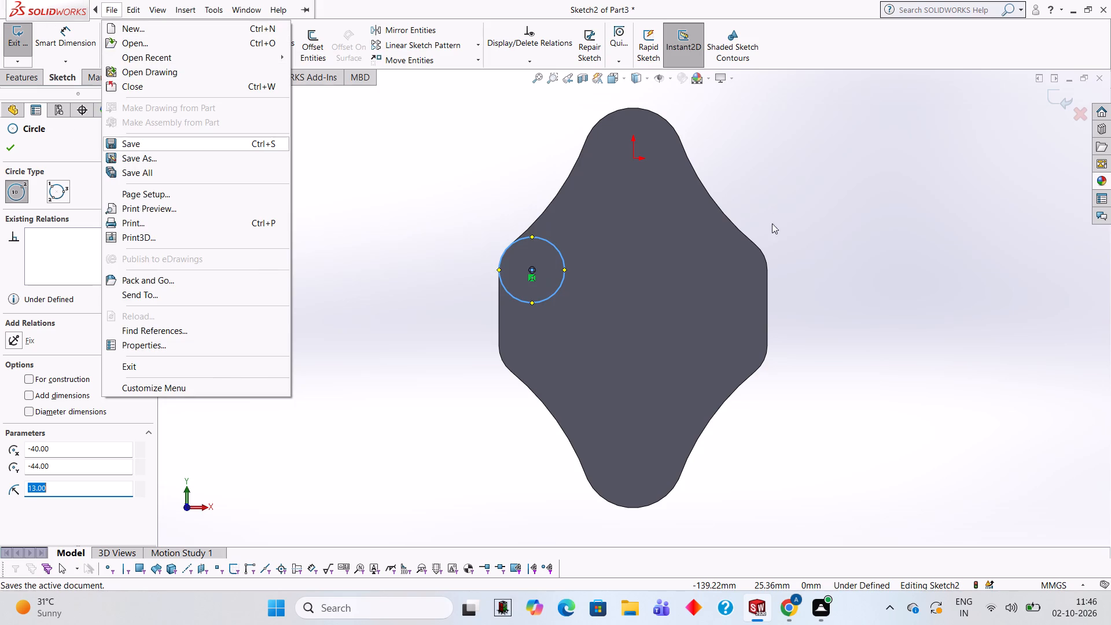
click(362, 159)
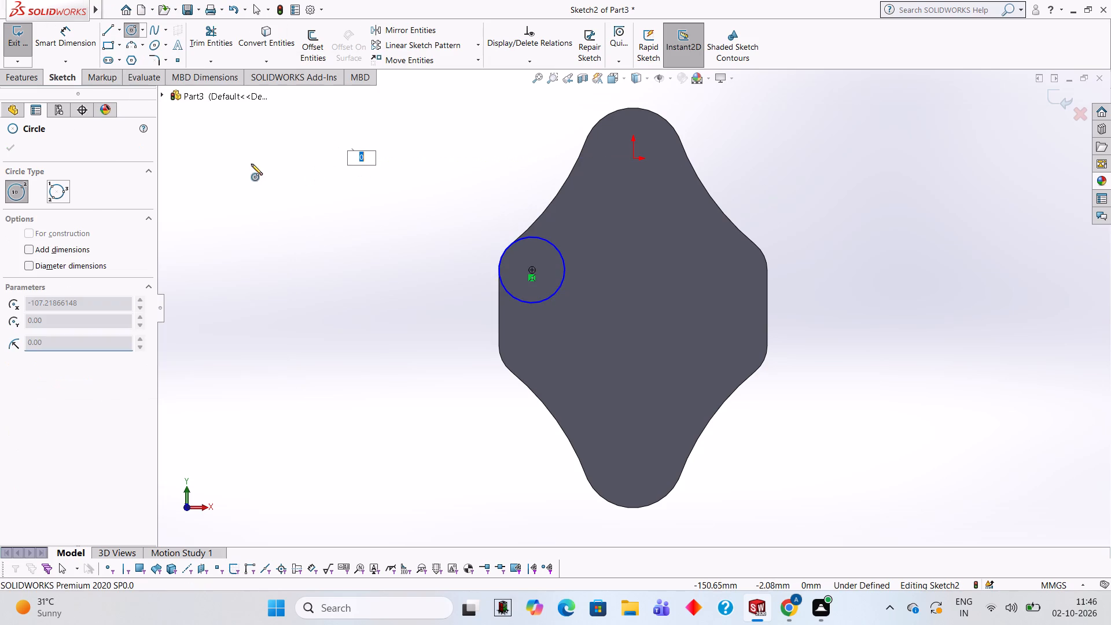
key(Escape)
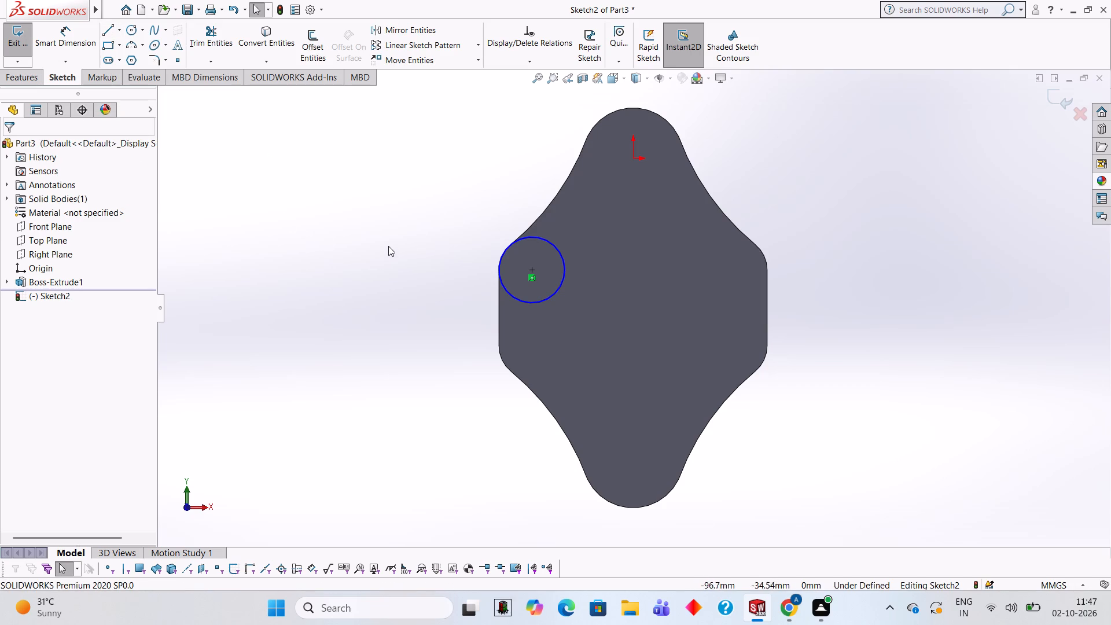
Sketch a second circle of radius 13 mm centred on the lower-left corner arc's centre.
click(133, 35)
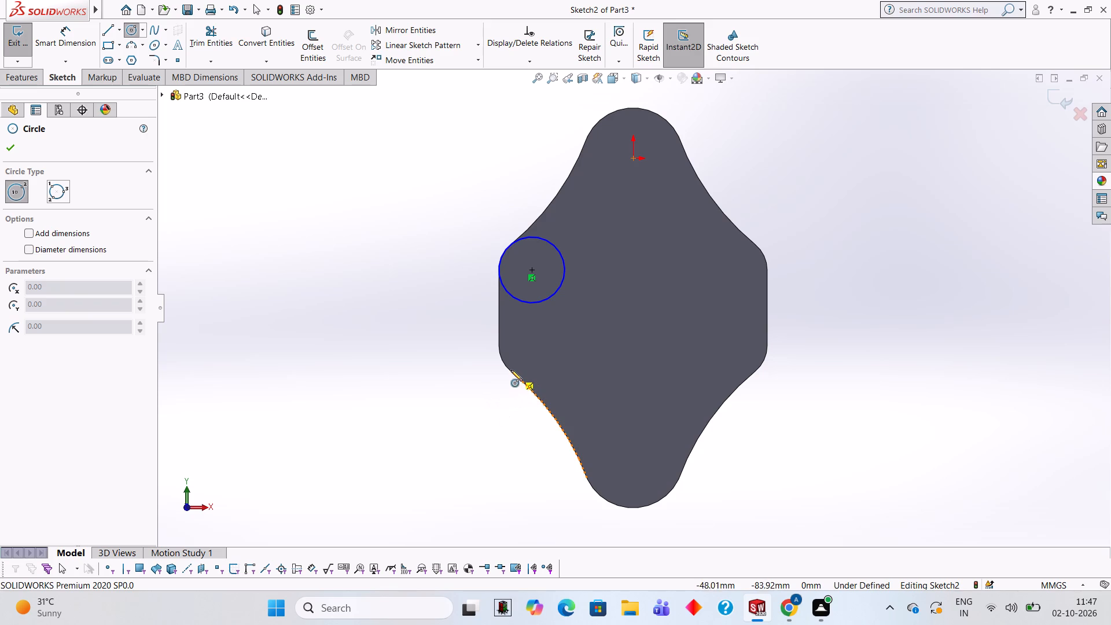
click(532, 347)
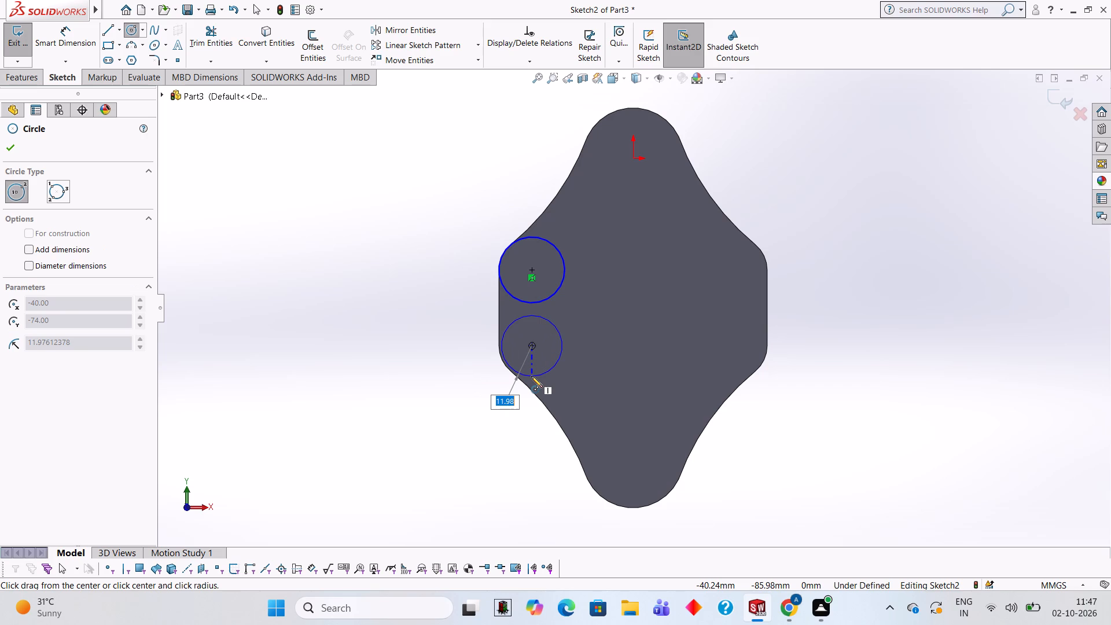
text(13)
key(Return)
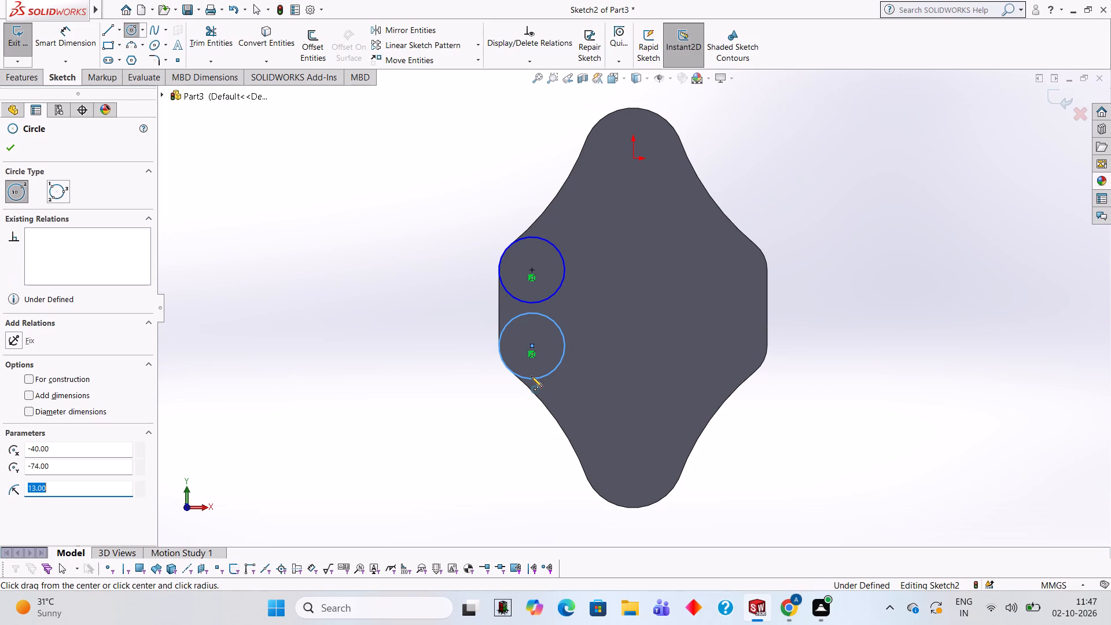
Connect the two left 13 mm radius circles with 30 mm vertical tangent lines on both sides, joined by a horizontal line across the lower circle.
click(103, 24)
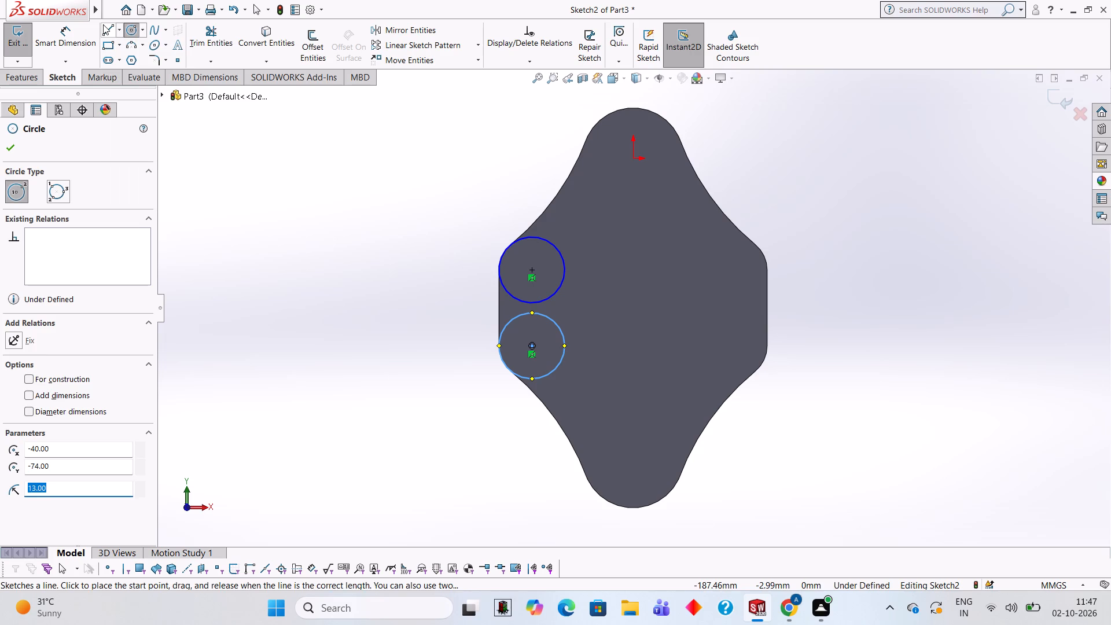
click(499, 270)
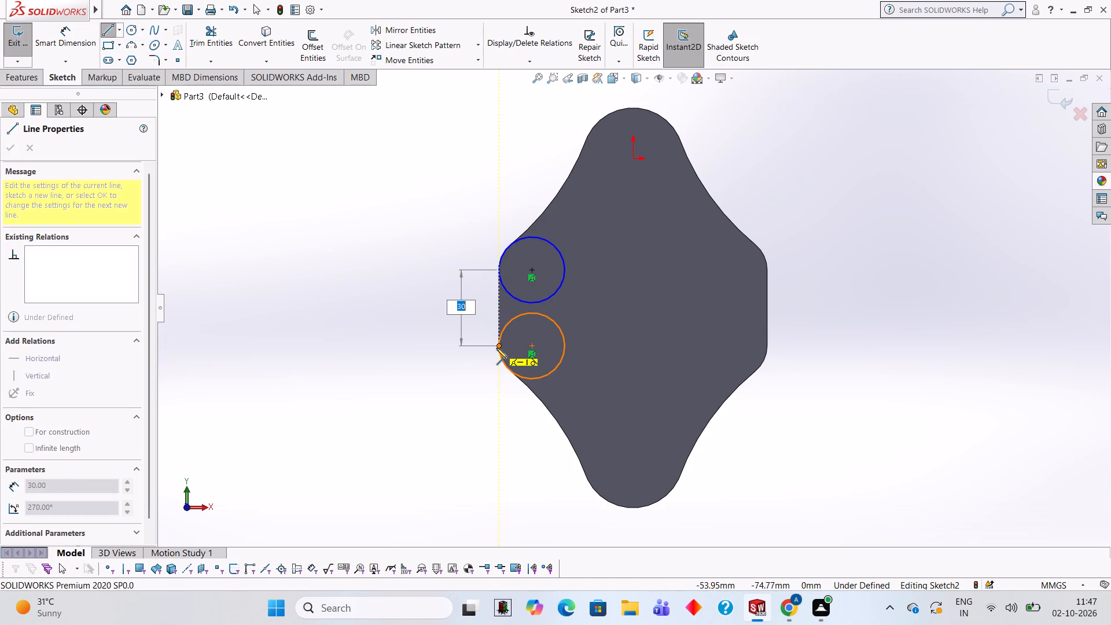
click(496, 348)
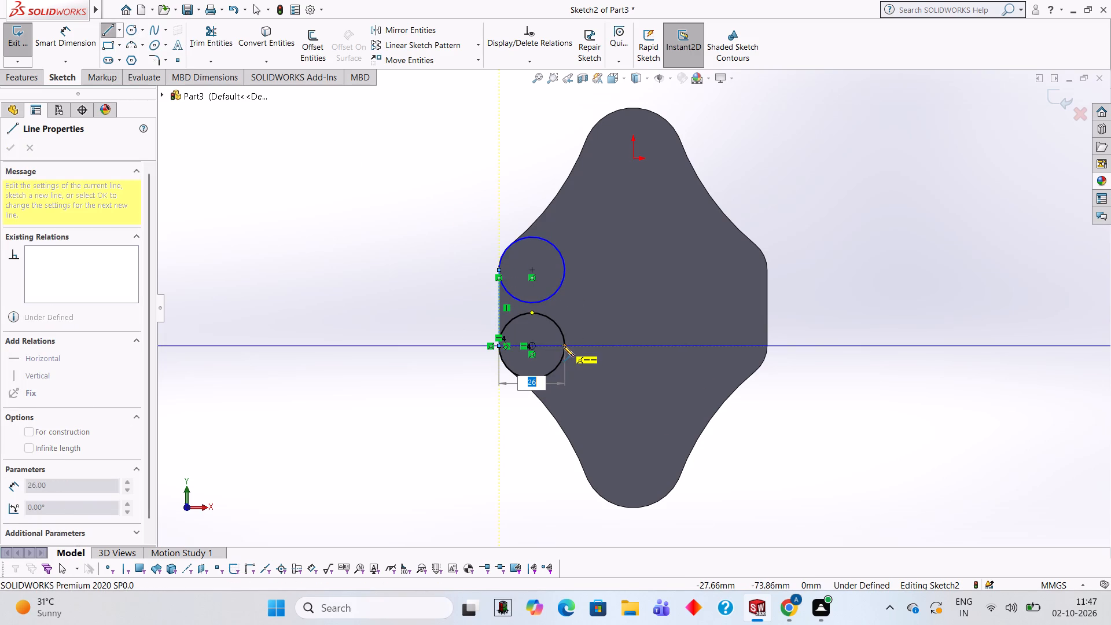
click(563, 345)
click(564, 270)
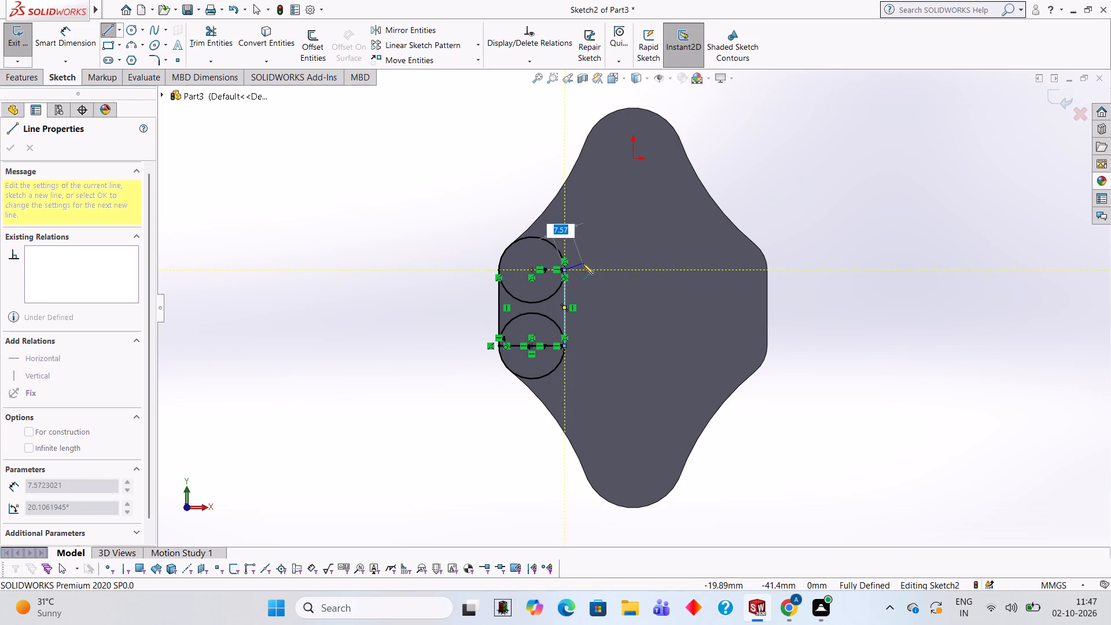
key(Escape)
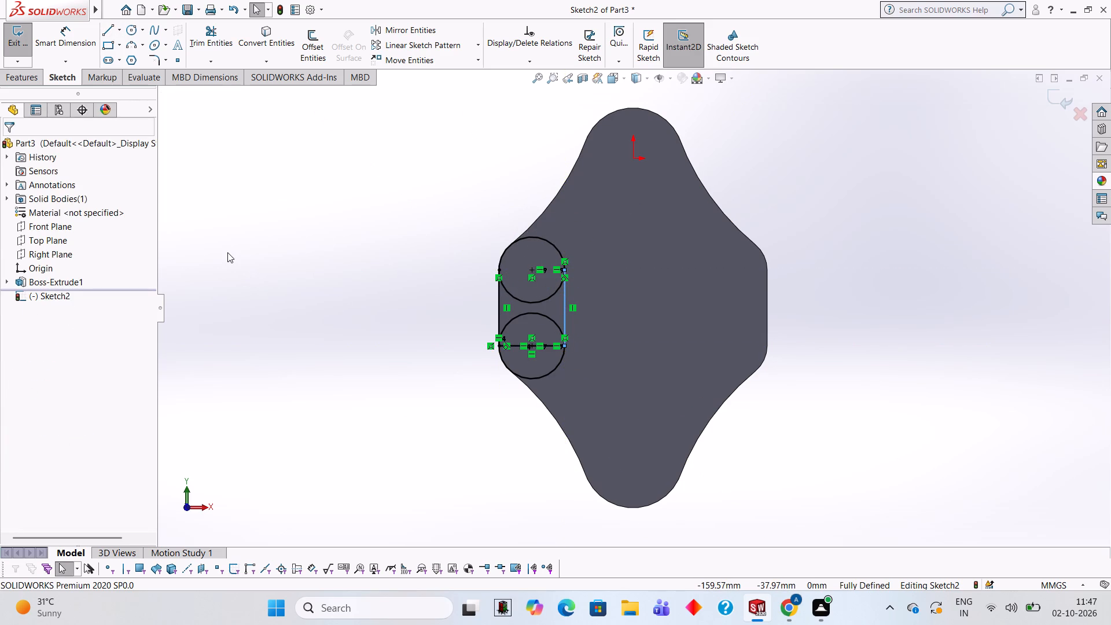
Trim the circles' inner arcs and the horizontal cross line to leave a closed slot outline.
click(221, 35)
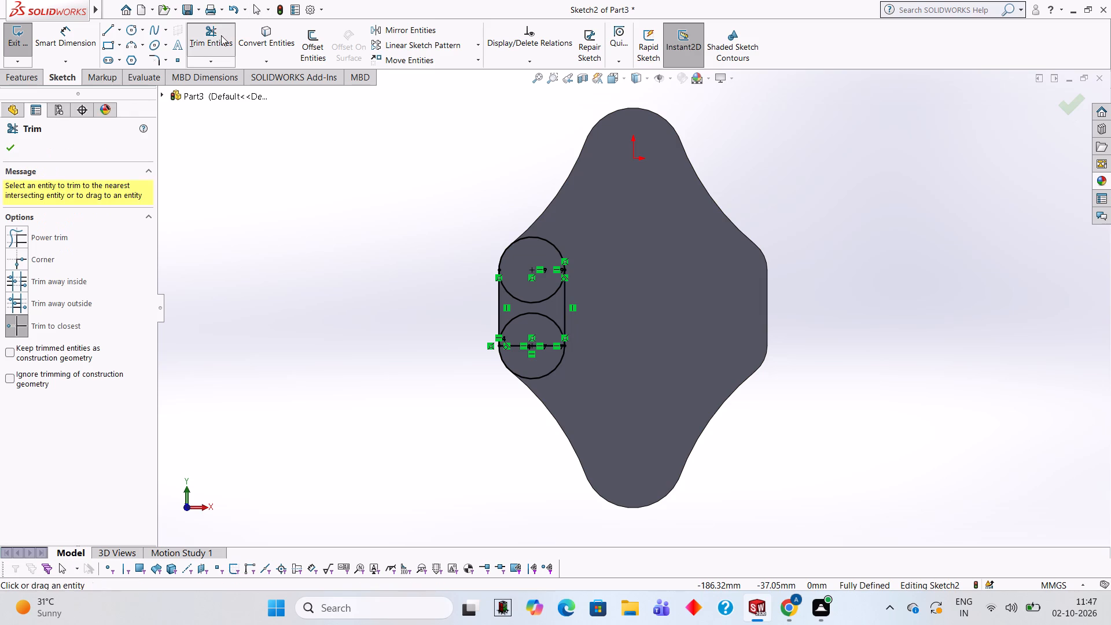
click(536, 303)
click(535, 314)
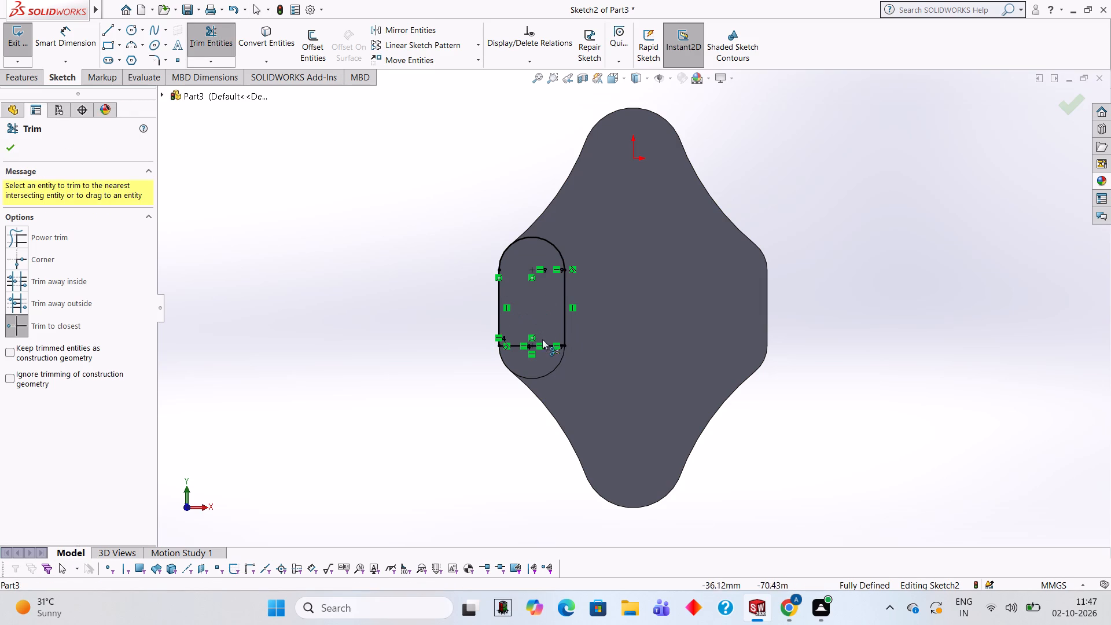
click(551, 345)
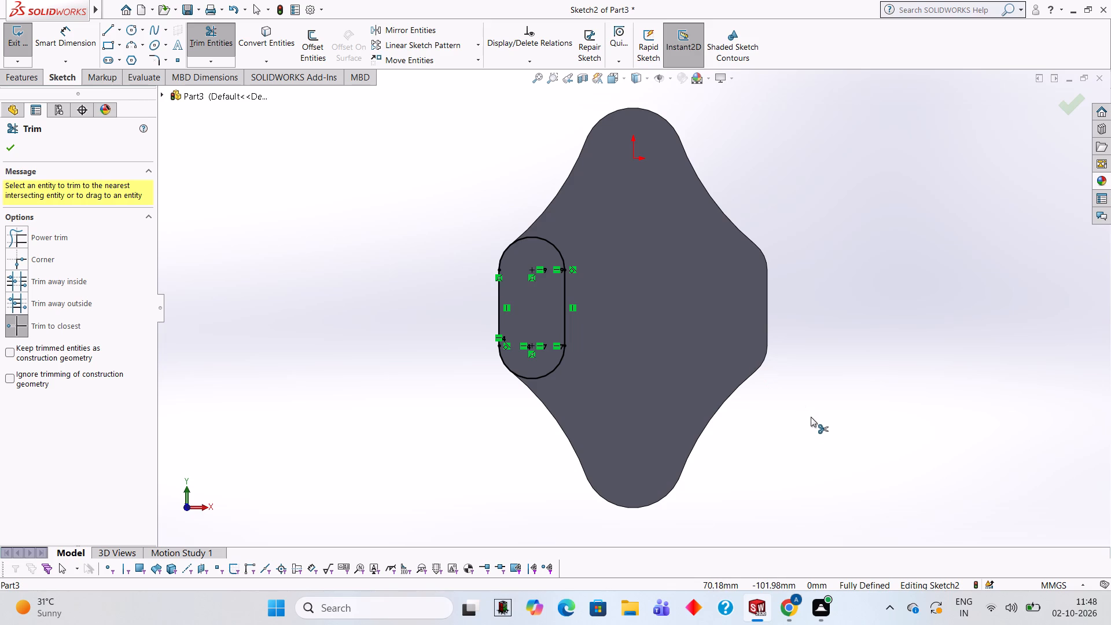
Undo the slot's trims, its connecting lines and both 13 mm radius circles.
key(ctrl+z)
key(ctrl+z)
key(ctrl+z)
key(ctrl+z)
key(ctrl+z)
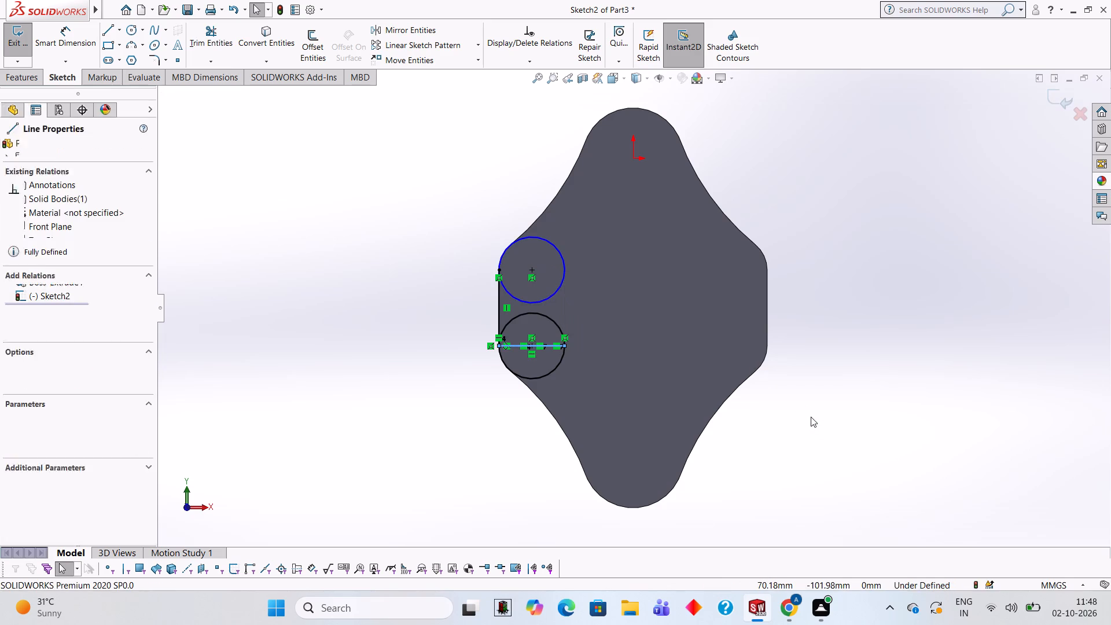
key(ctrl+z)
key(ctrl+z)
key(ctrl+z)
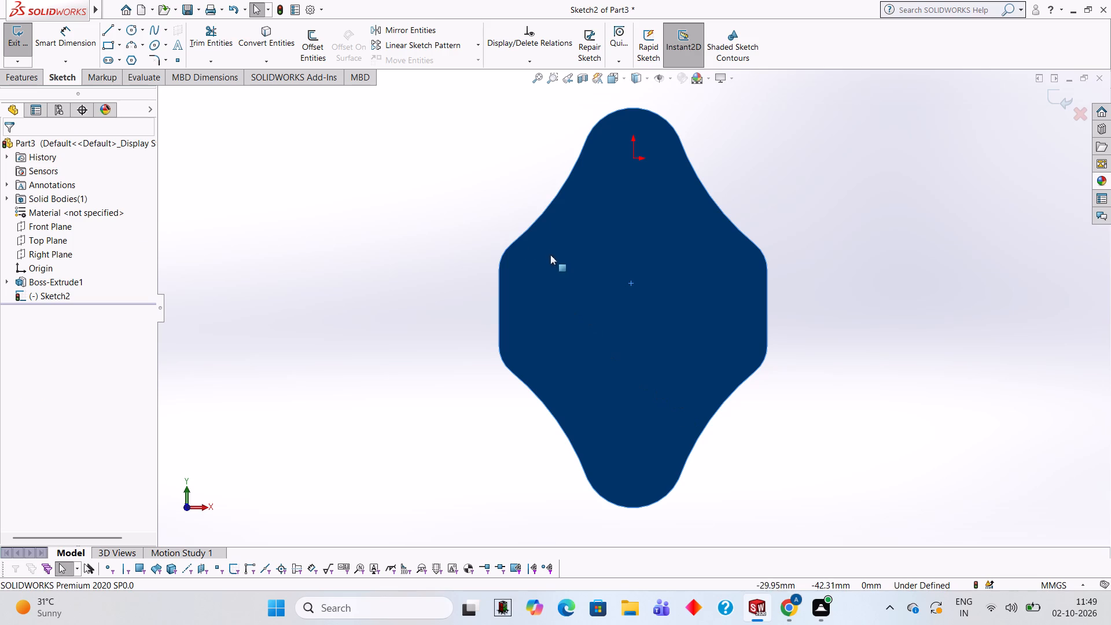
key(Escape)
Sketch a circle of radius 8 mm centred on the upper-left corner arc's centre.
click(127, 23)
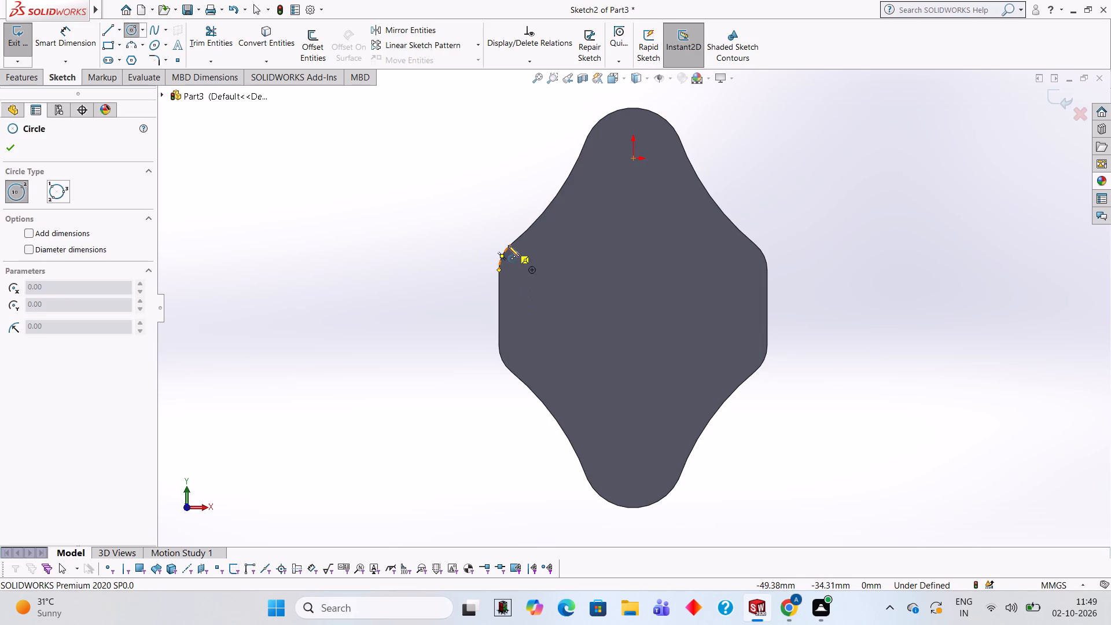
click(532, 269)
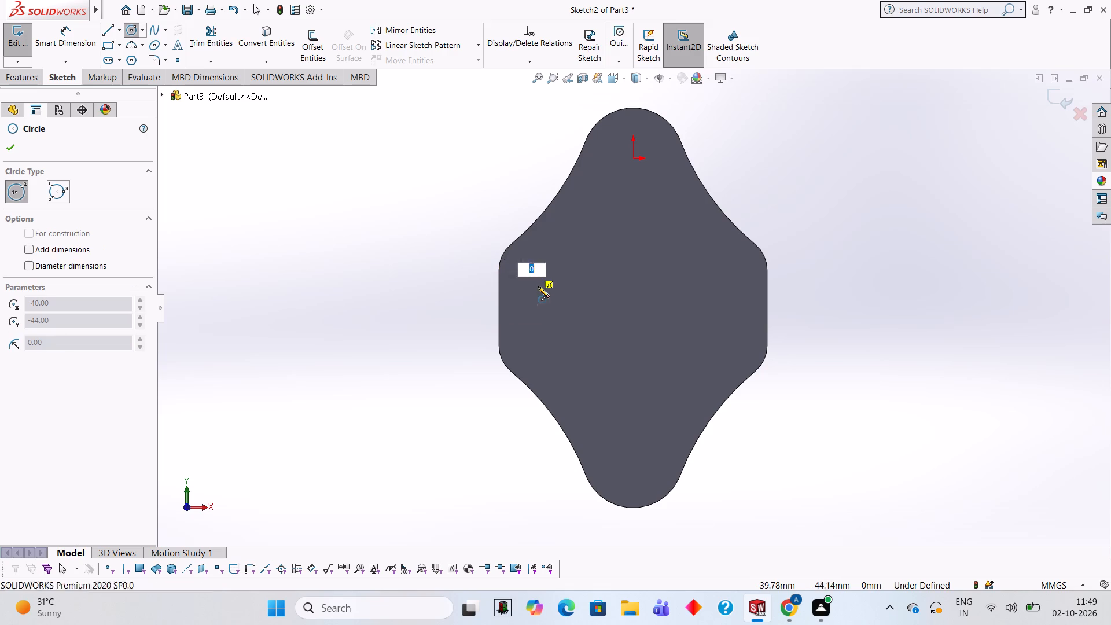
key(8)
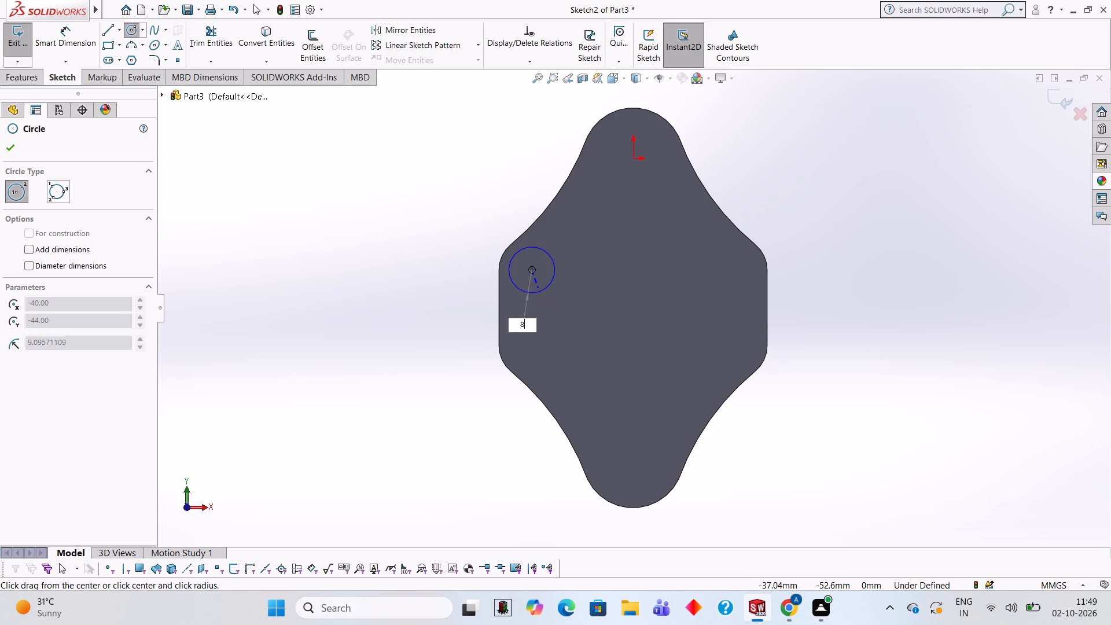
key(Return)
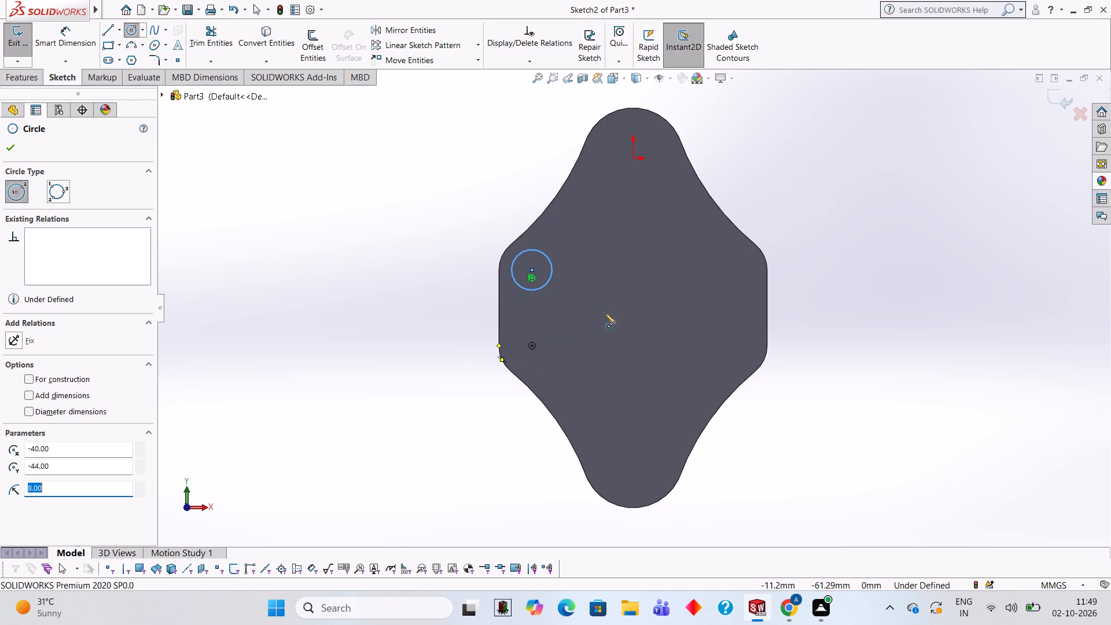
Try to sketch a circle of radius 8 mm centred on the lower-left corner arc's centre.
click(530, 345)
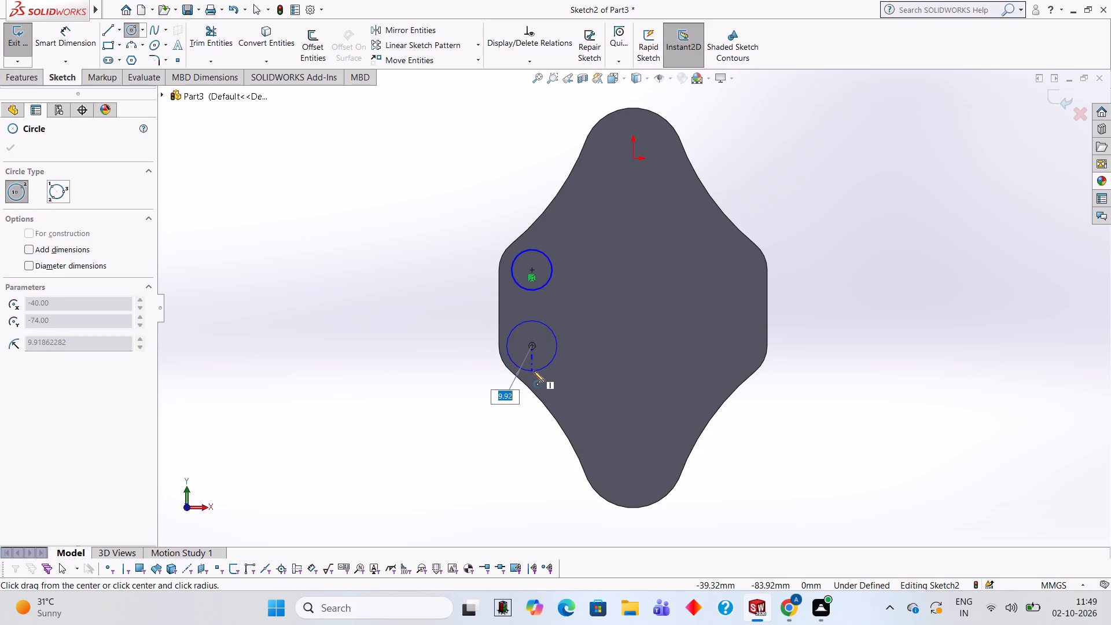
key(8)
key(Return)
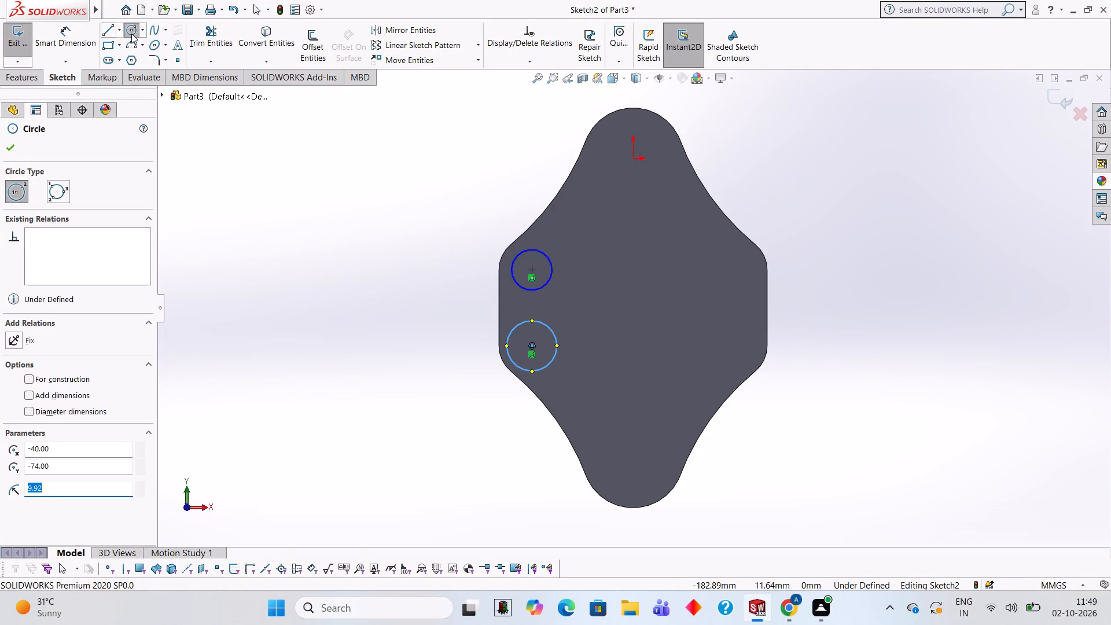
Sketch two circles of radius 8 mm centred on the upper-right and lower-right corner arcs' centres.
click(734, 270)
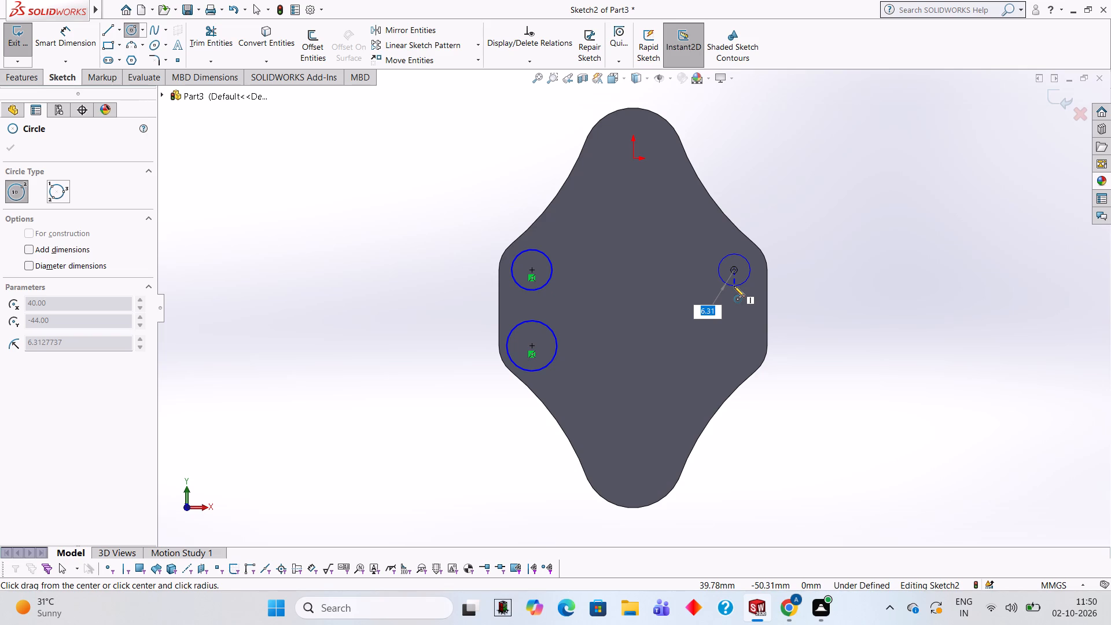
key(ctrl+z)
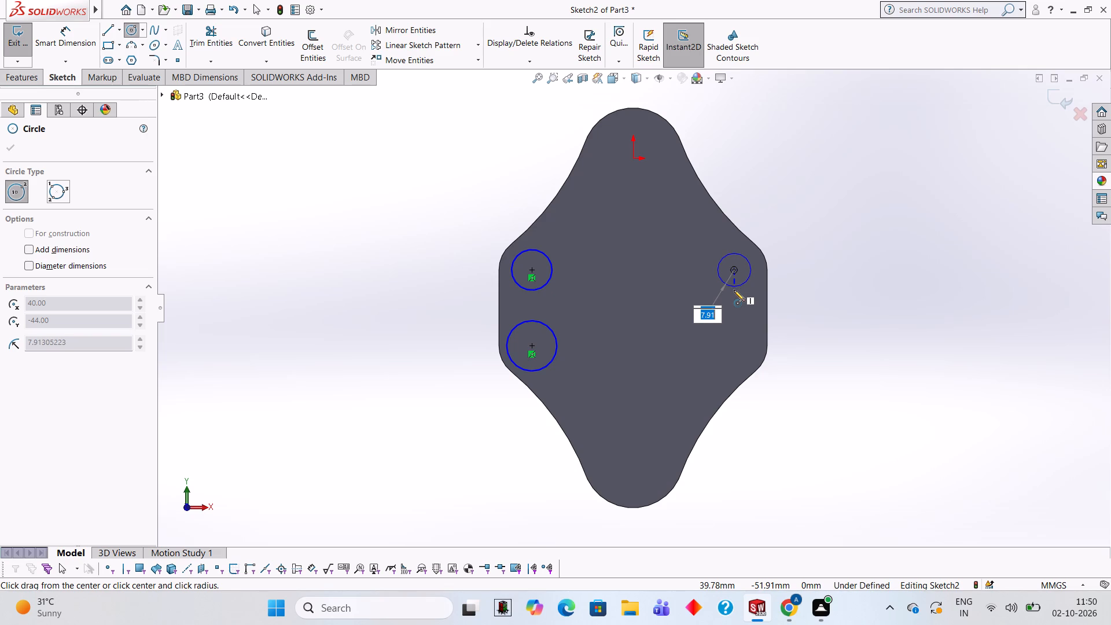
key(8)
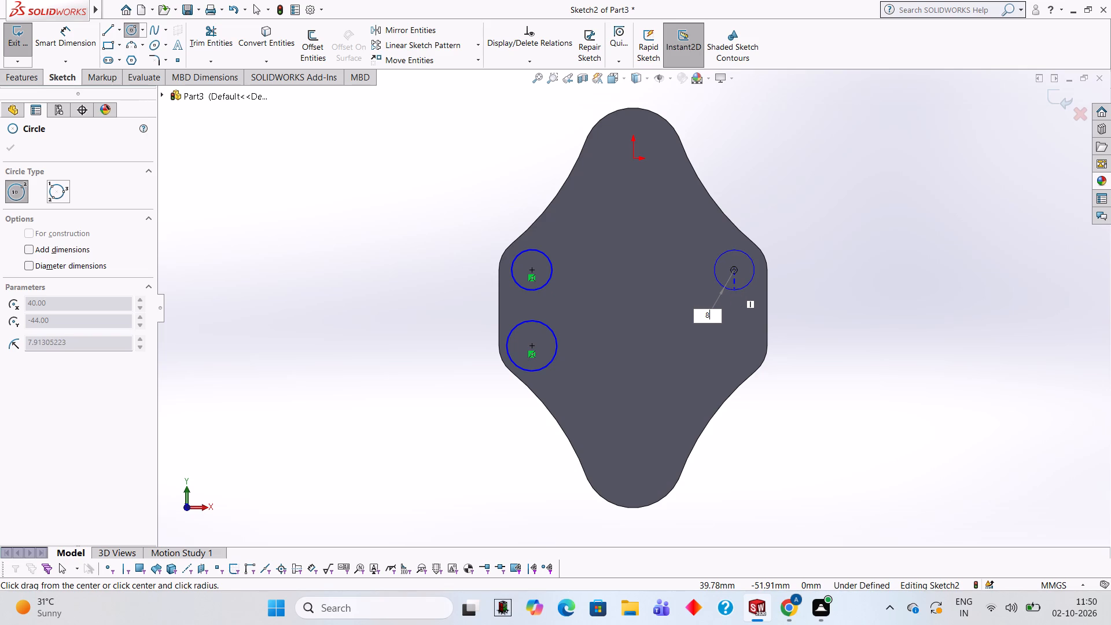
key(Return)
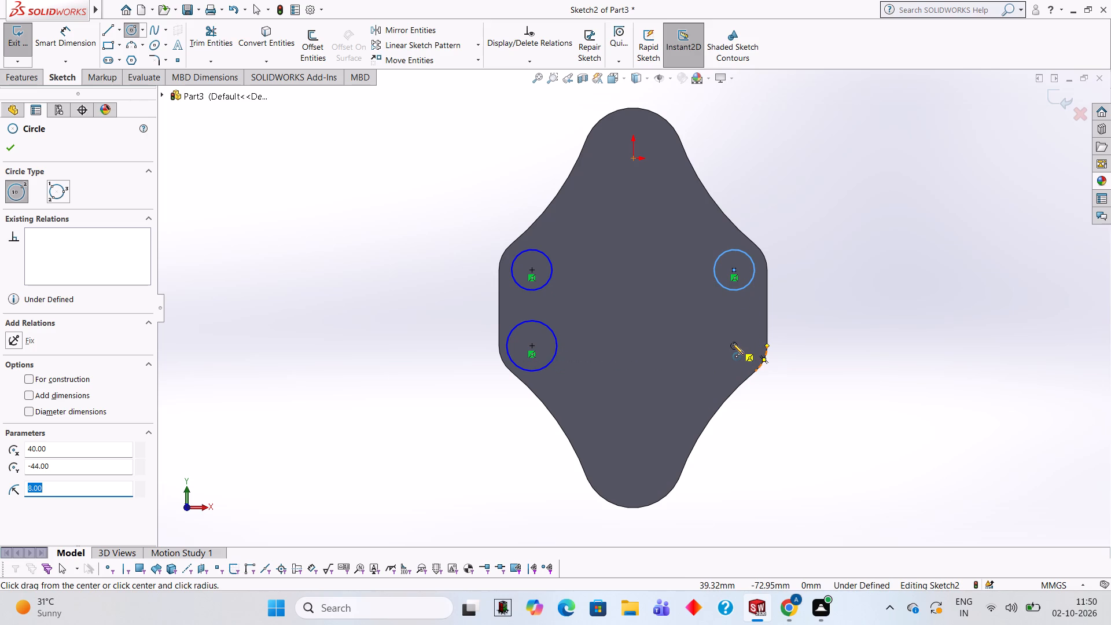
click(733, 344)
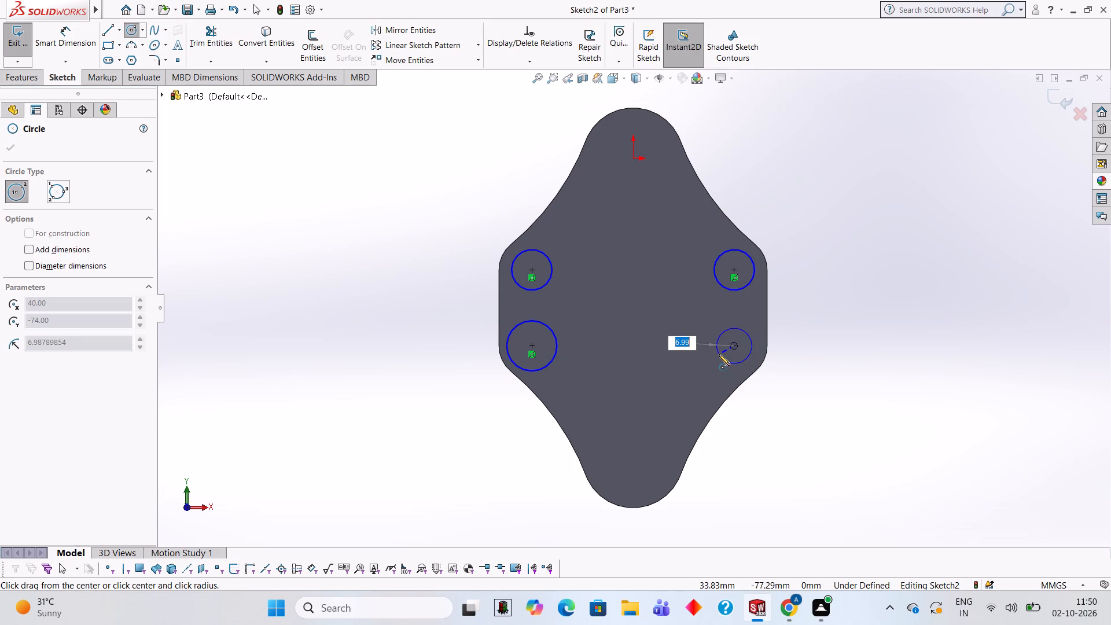
key(8)
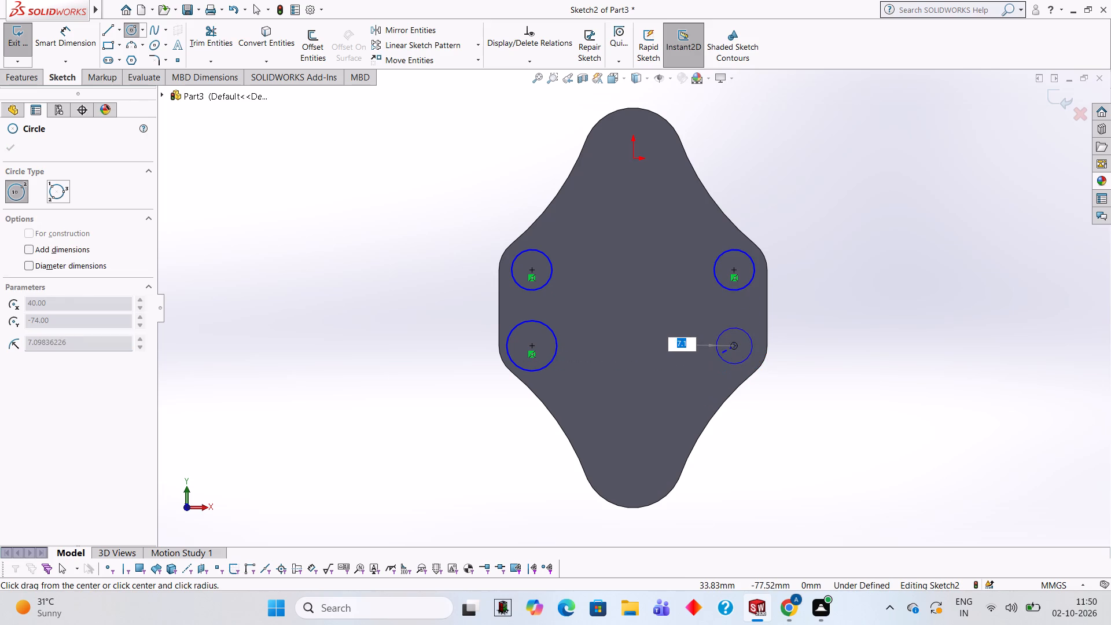
key(Return)
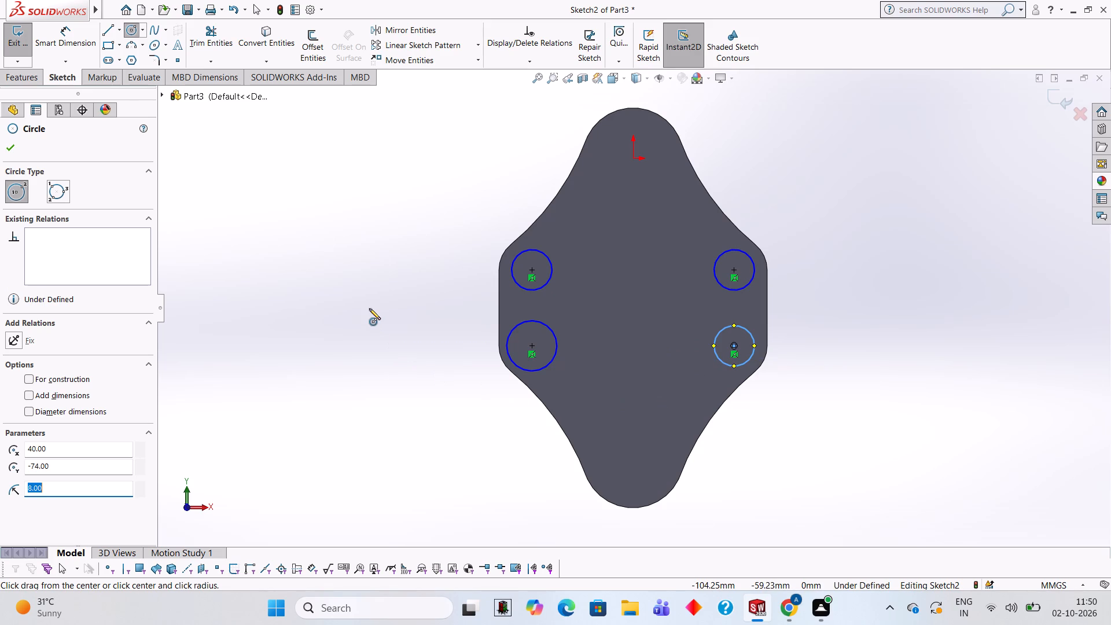
Replace the oversized lower-left circle with one of radius 8 mm centred on the same corner arc's centre, using Trim to remove the old one.
click(221, 53)
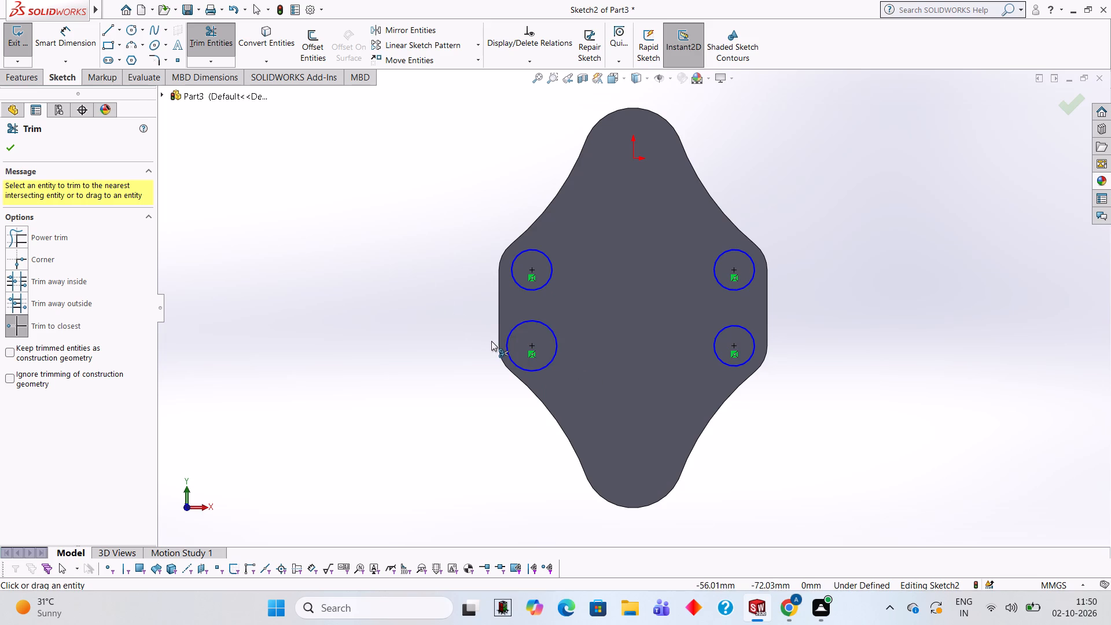
click(550, 360)
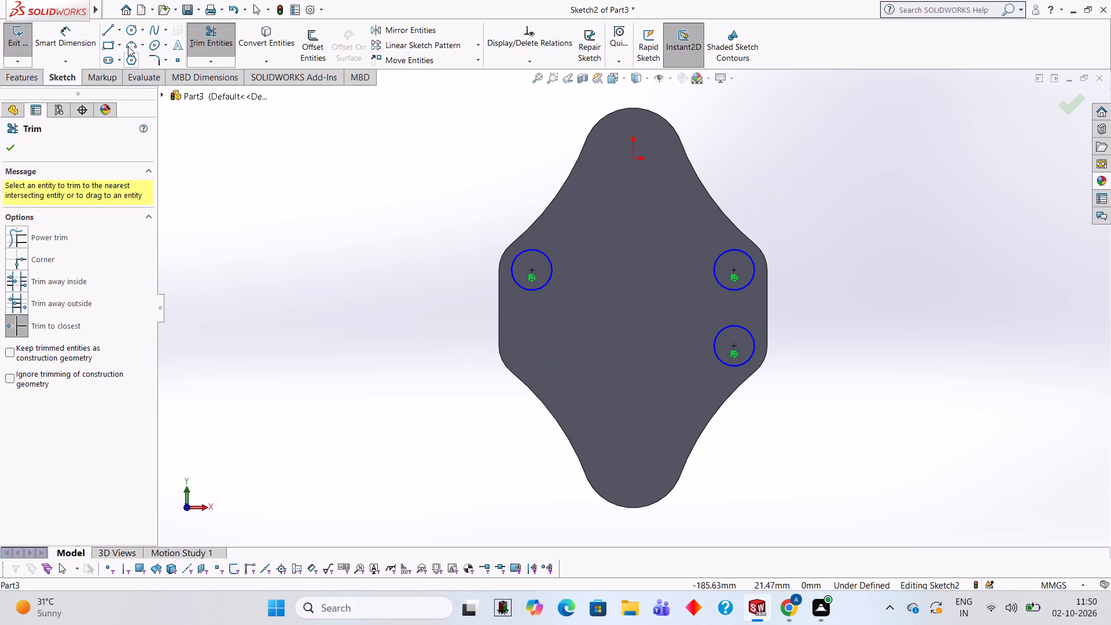
click(138, 31)
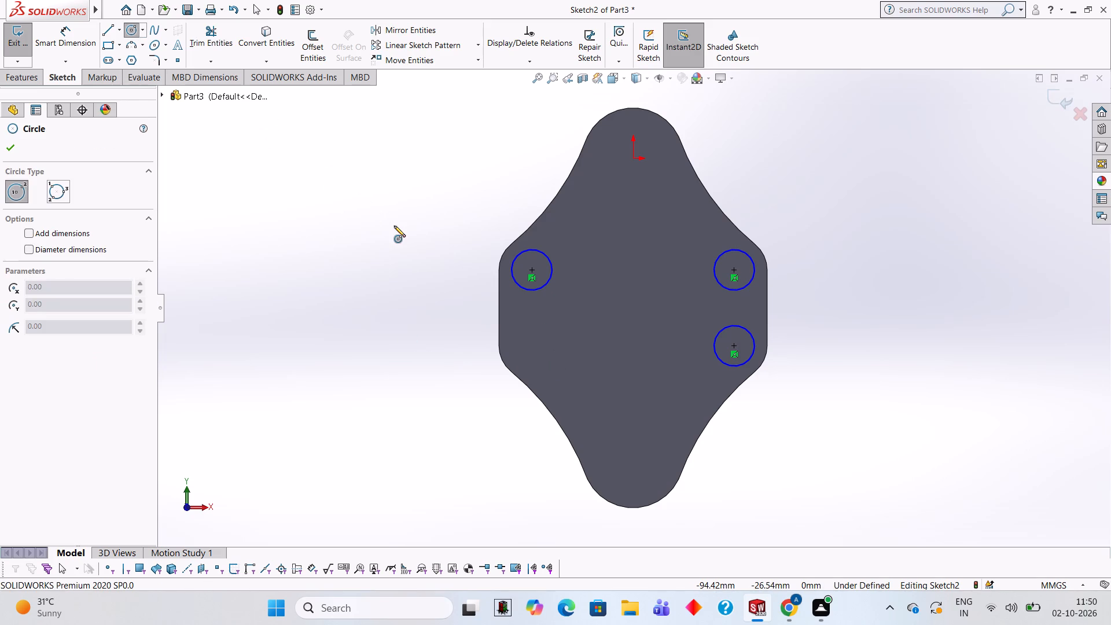
click(533, 344)
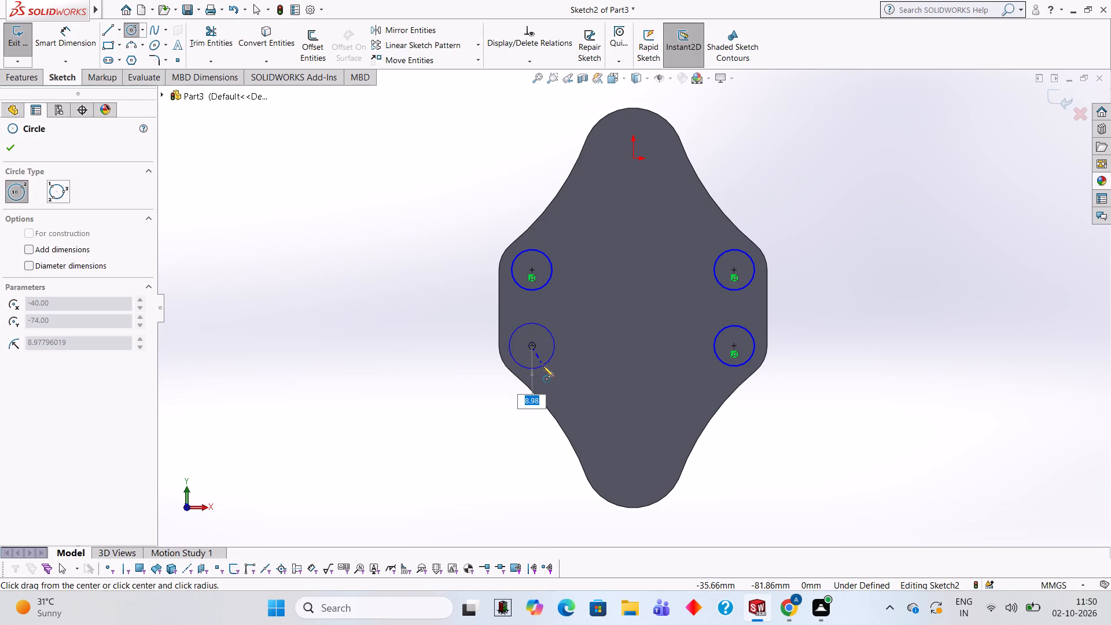
key(8)
key(Return)
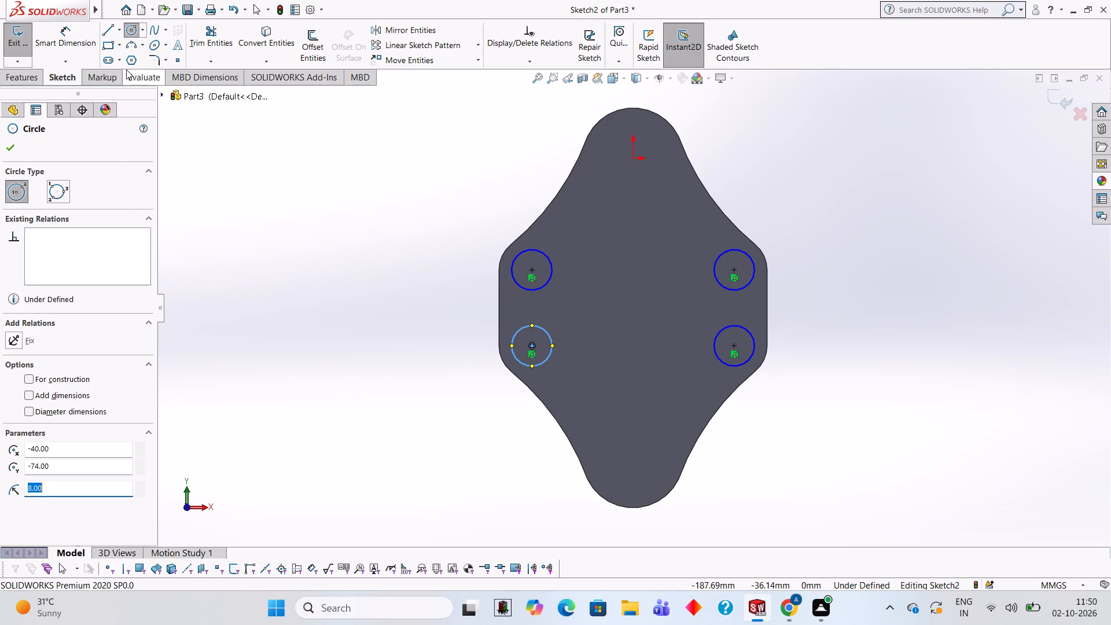
Connect the two left circles with 30 mm vertical tangent lines on both sides, joined by a 16 mm horizontal line across the lower circle.
click(107, 30)
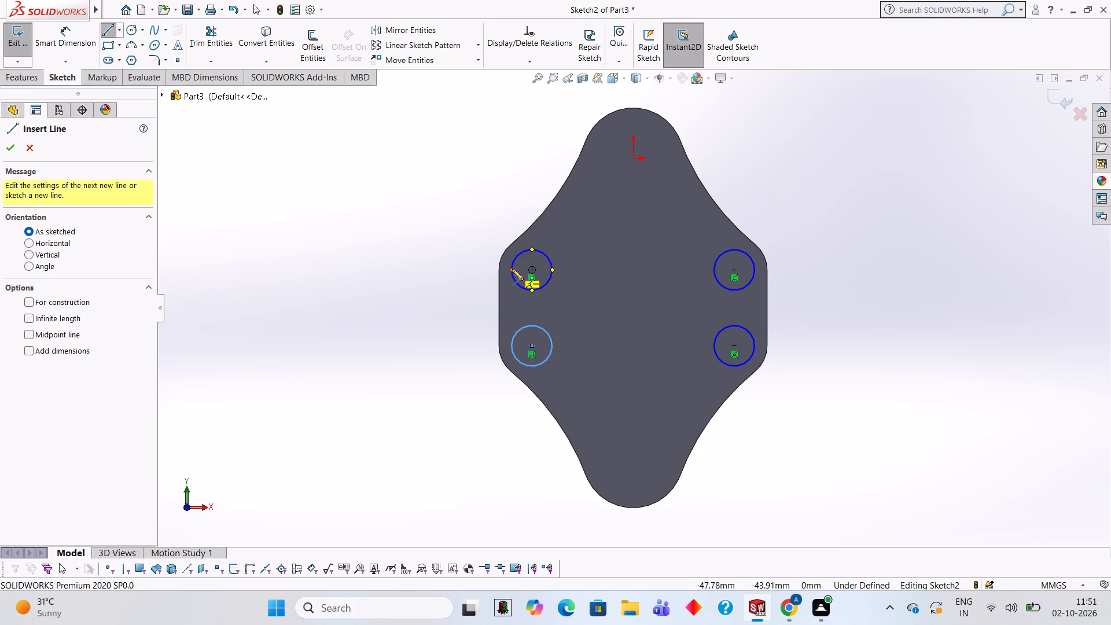
click(511, 270)
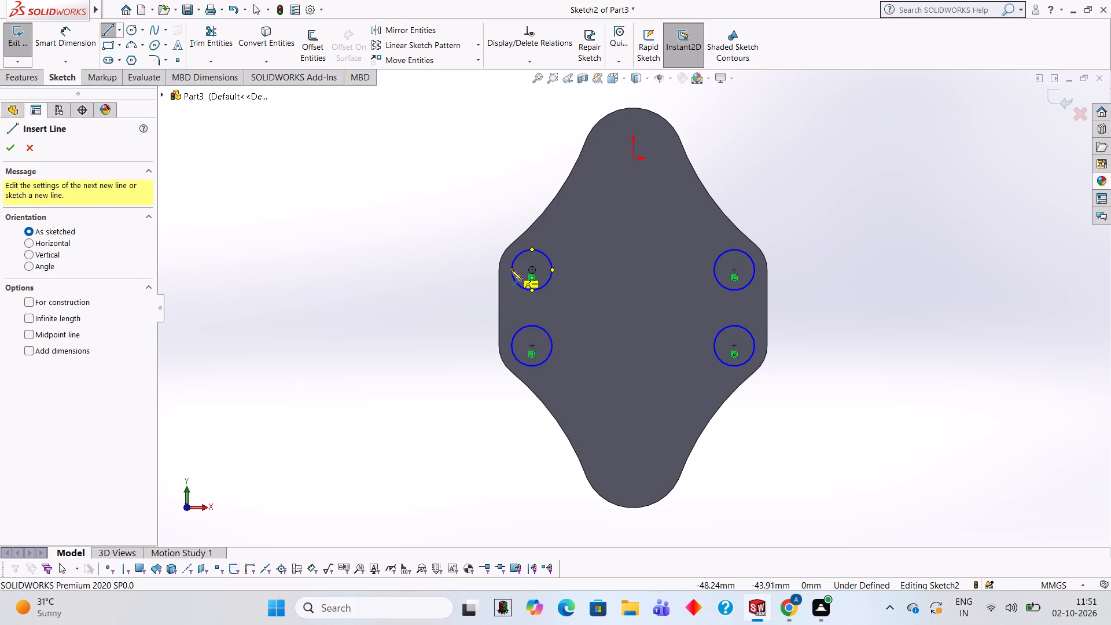
click(511, 345)
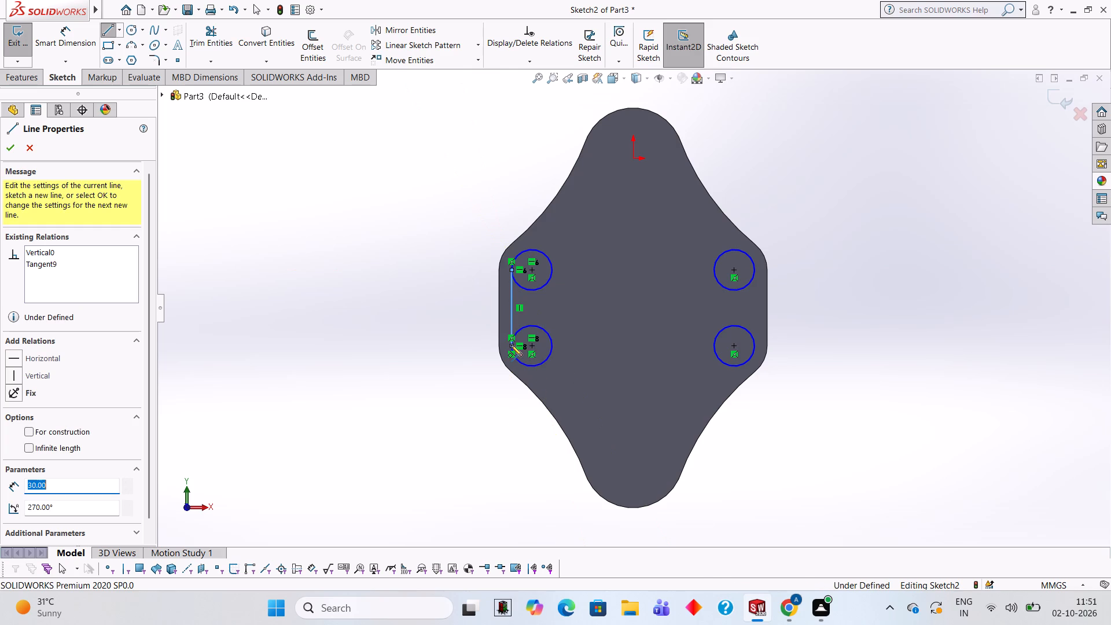
click(551, 348)
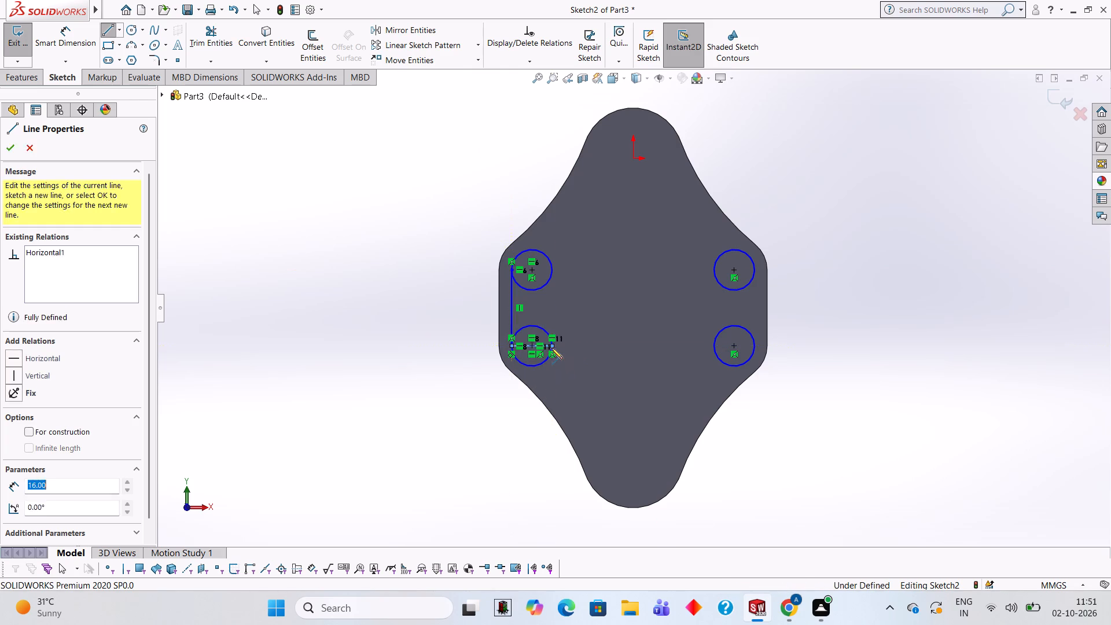
click(550, 270)
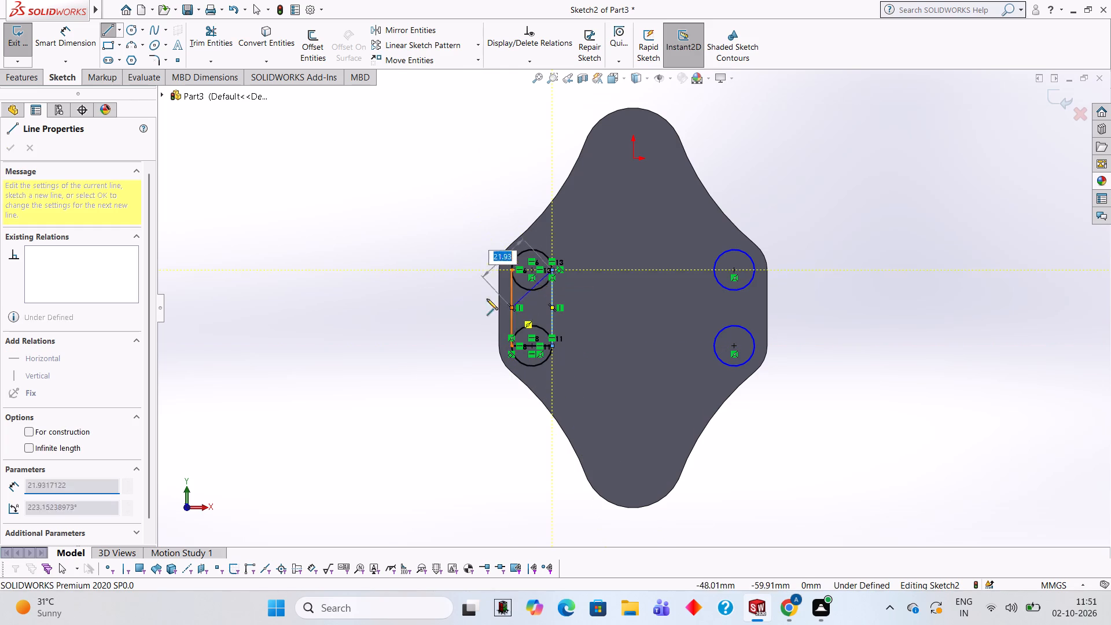
key(Escape)
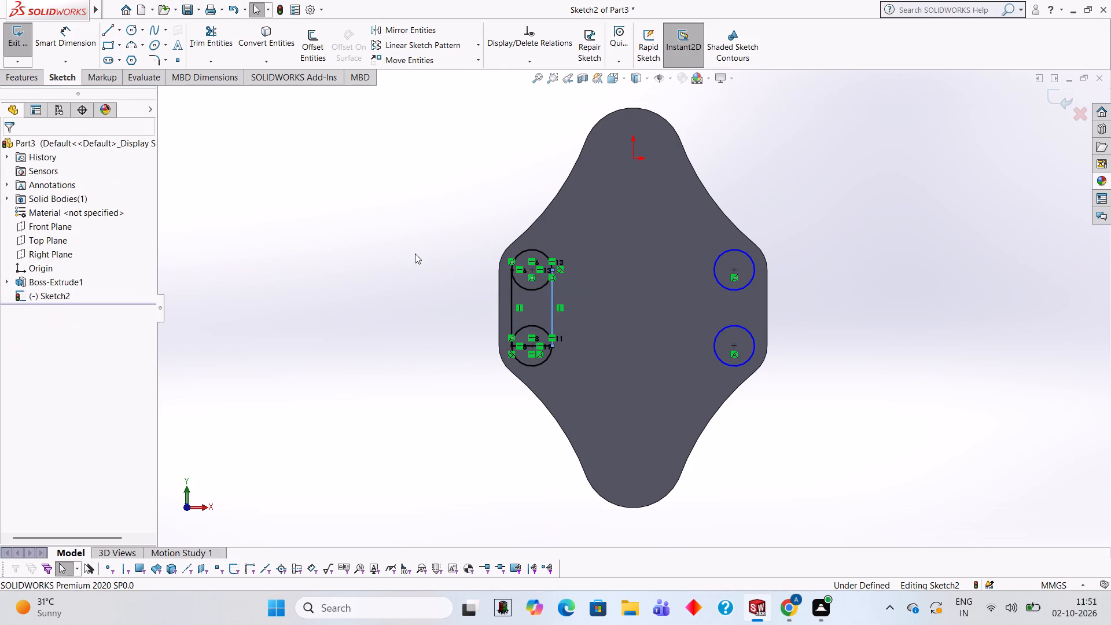
Trim the two inner arcs and the cross line inside the left pair of circles, leaving a closed slot outline.
click(230, 34)
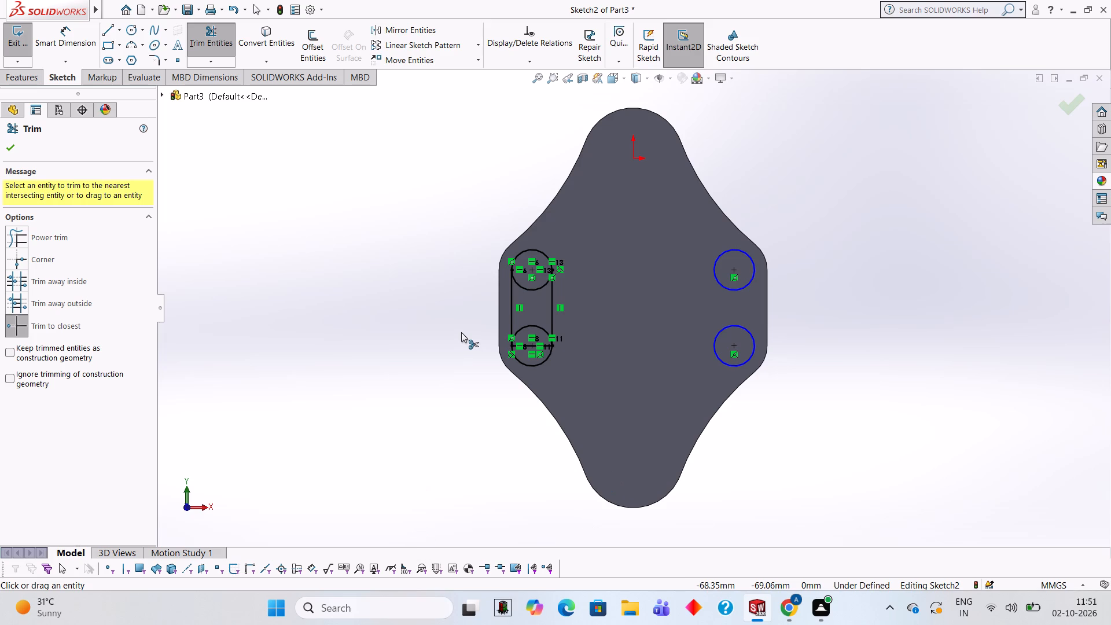
click(523, 325)
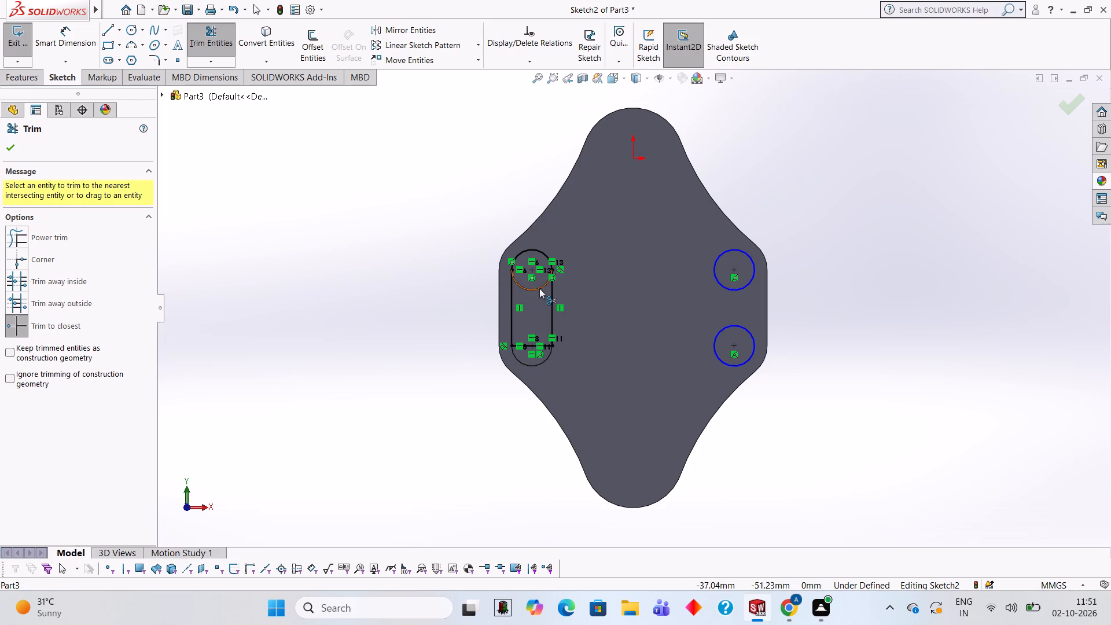
click(539, 288)
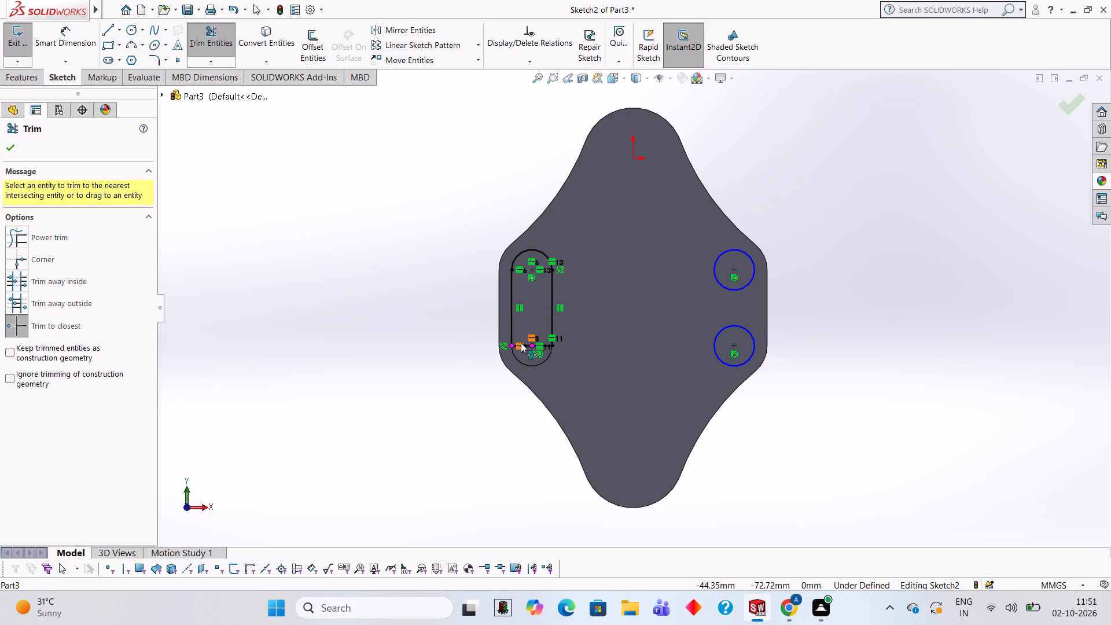
click(524, 345)
Connect the two right circles with 30 mm vertical tangent lines on both sides, joined by a horizontal line across the lower circle.
click(115, 33)
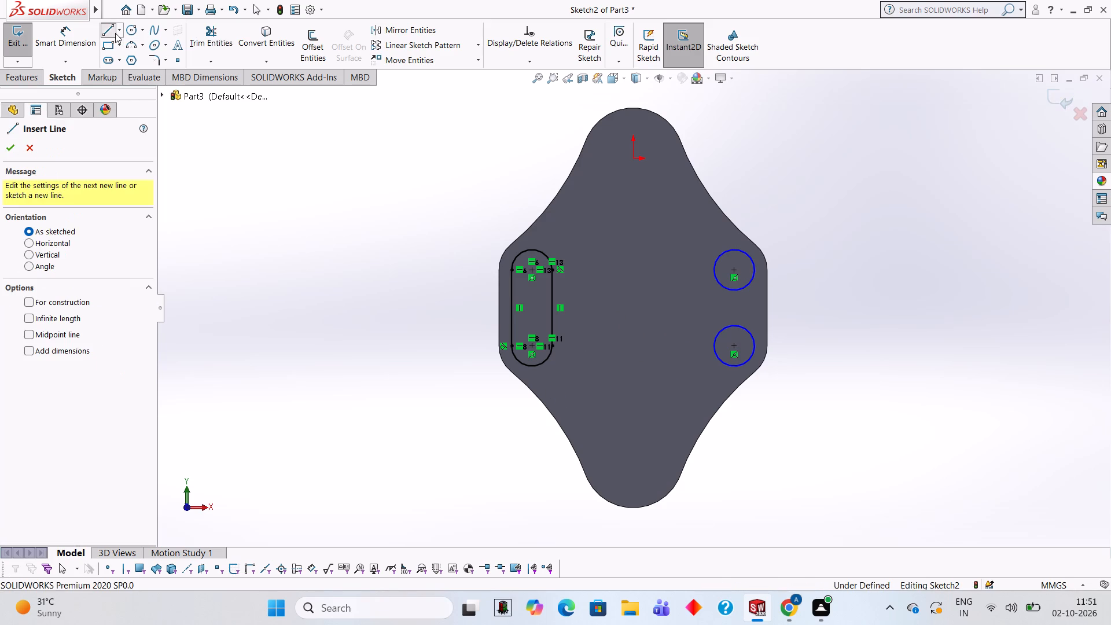
click(713, 269)
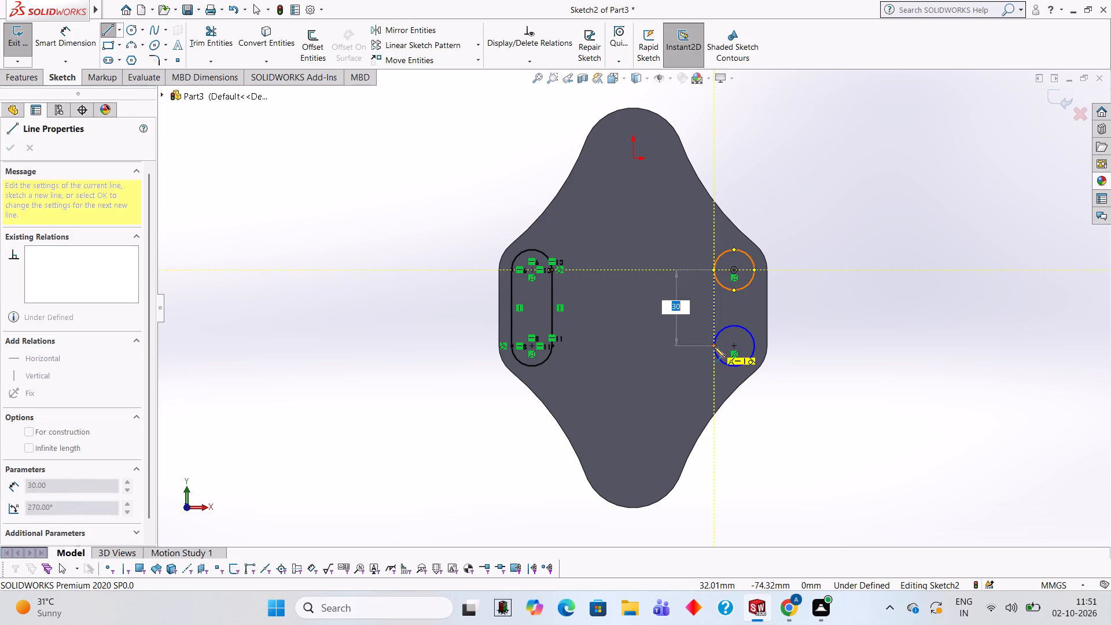
click(714, 347)
click(756, 346)
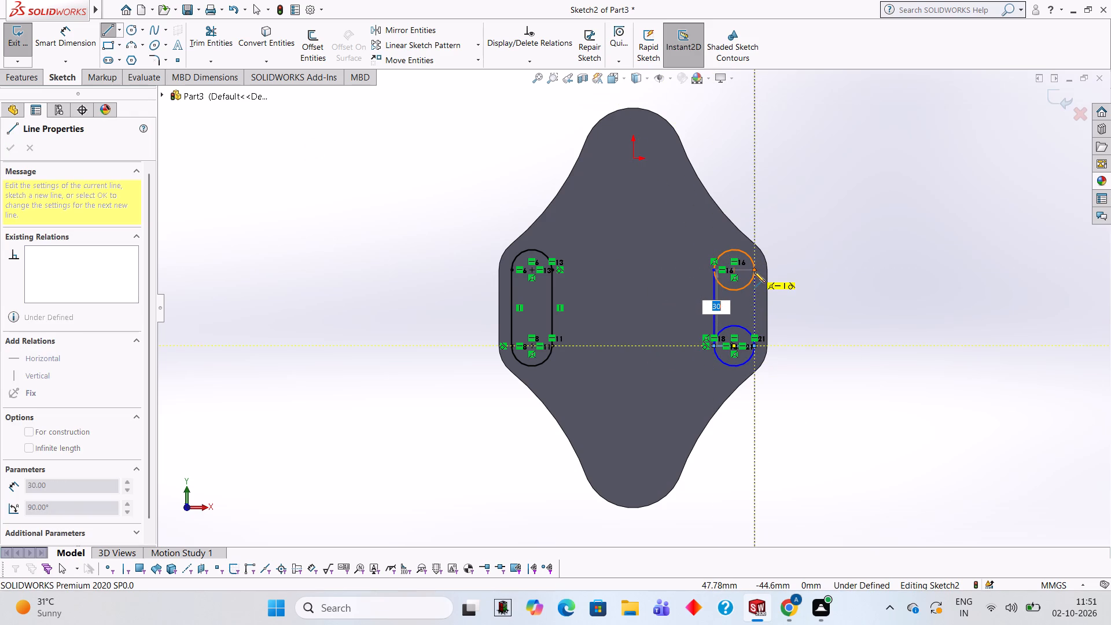
click(755, 268)
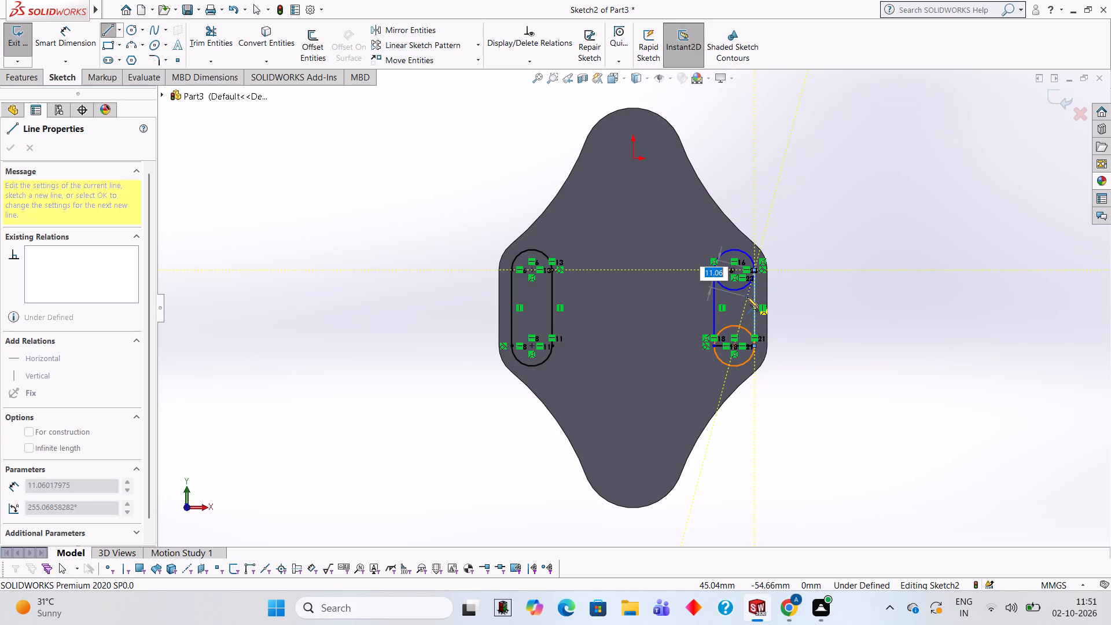
Trim the two inner arcs and the cross line inside the right pair of circles, leaving a closed slot outline.
click(225, 47)
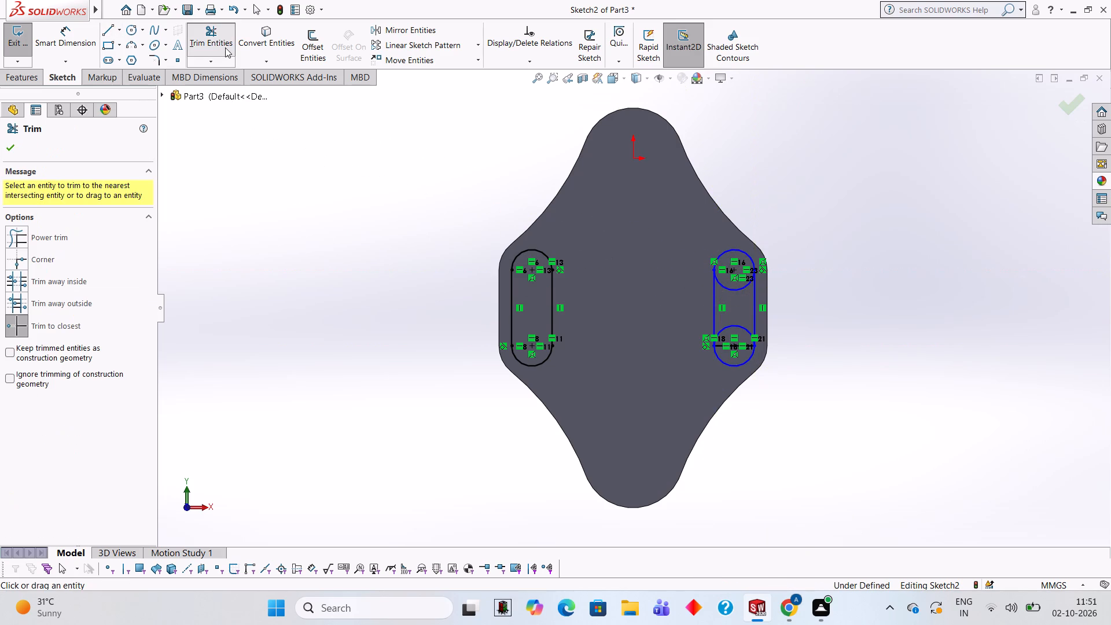
click(742, 287)
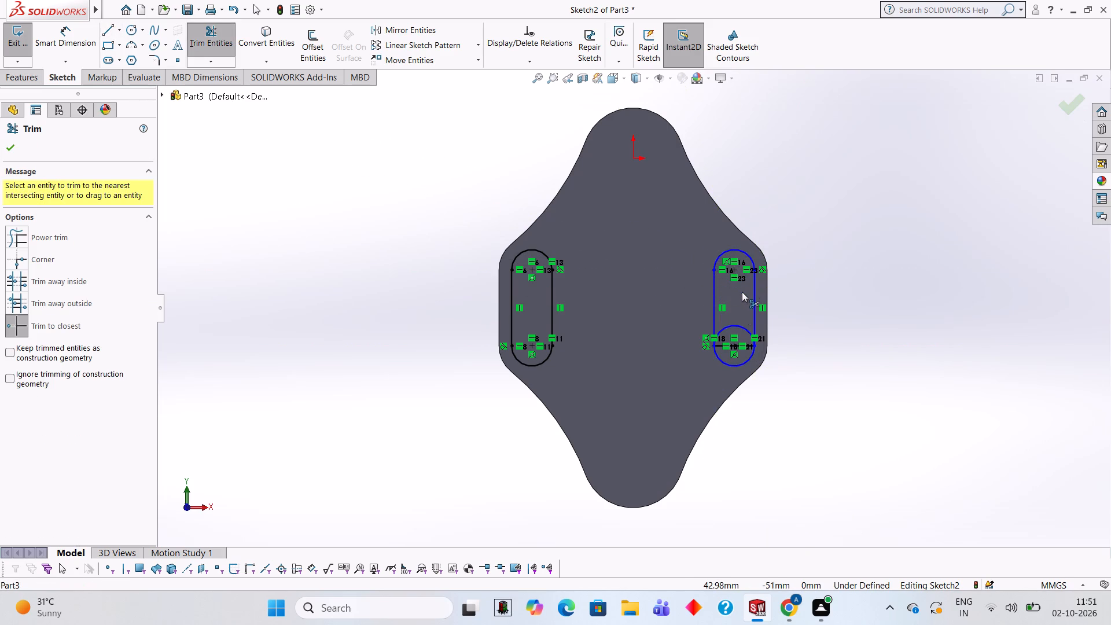
click(740, 326)
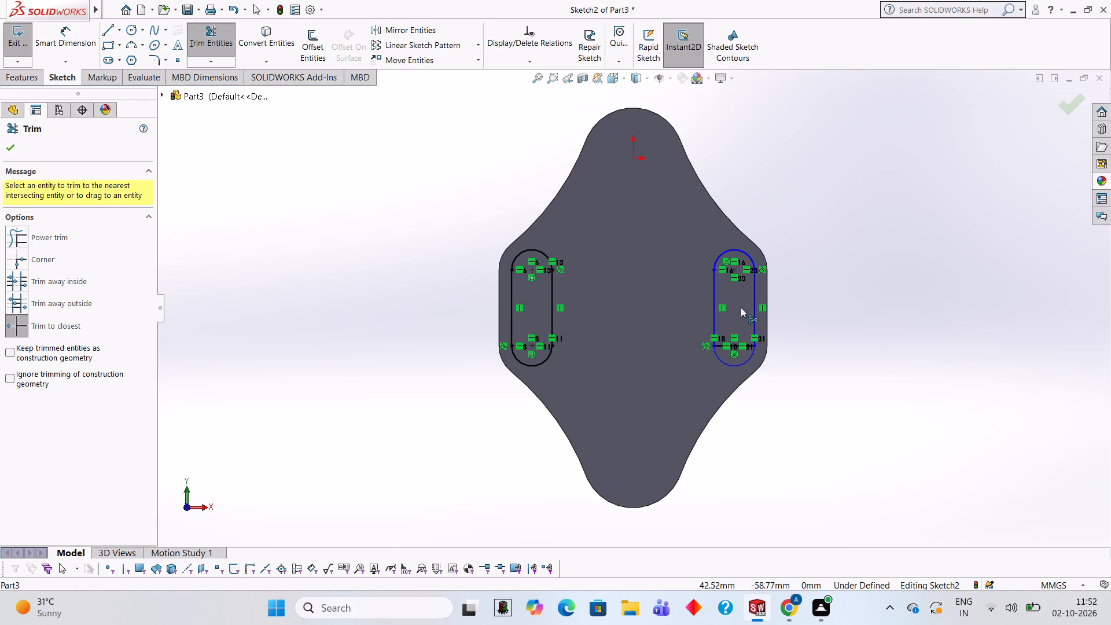
scroll(755, 342, down, 3)
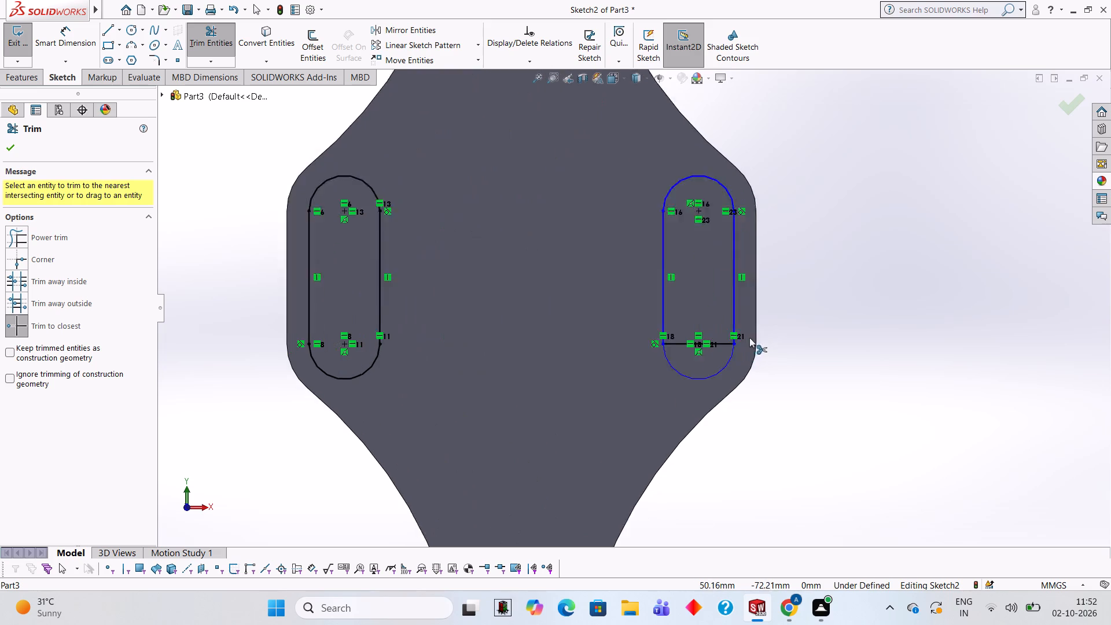
scroll(749, 337, down, 1)
click(713, 340)
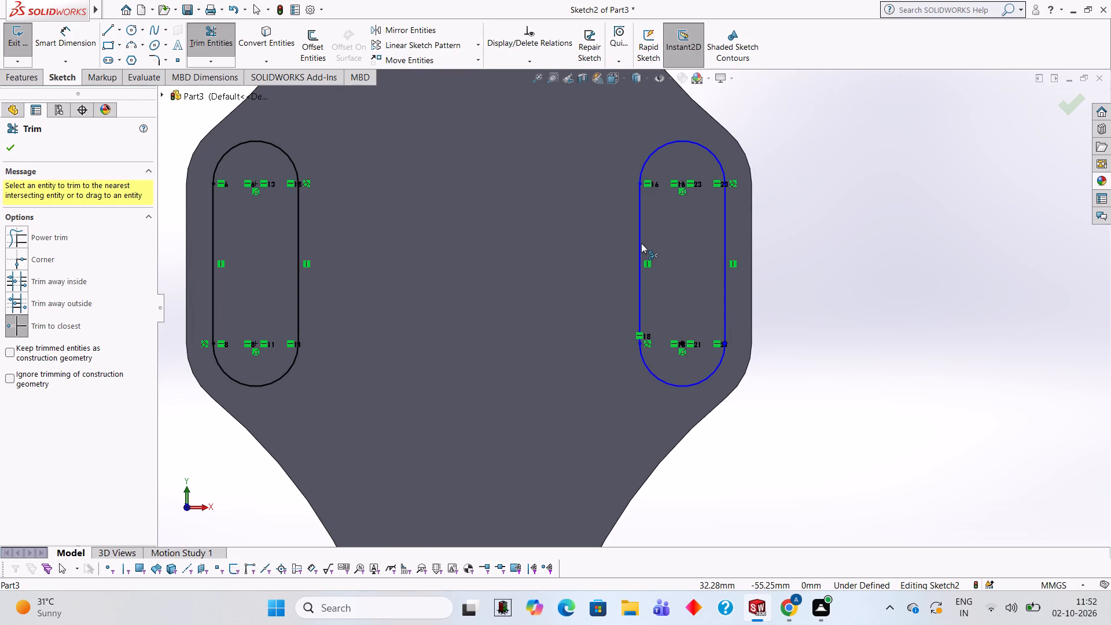
Cut-extrude both slot outlines through the plate with a blind depth of 10 mm.
scroll(641, 243, up, 4)
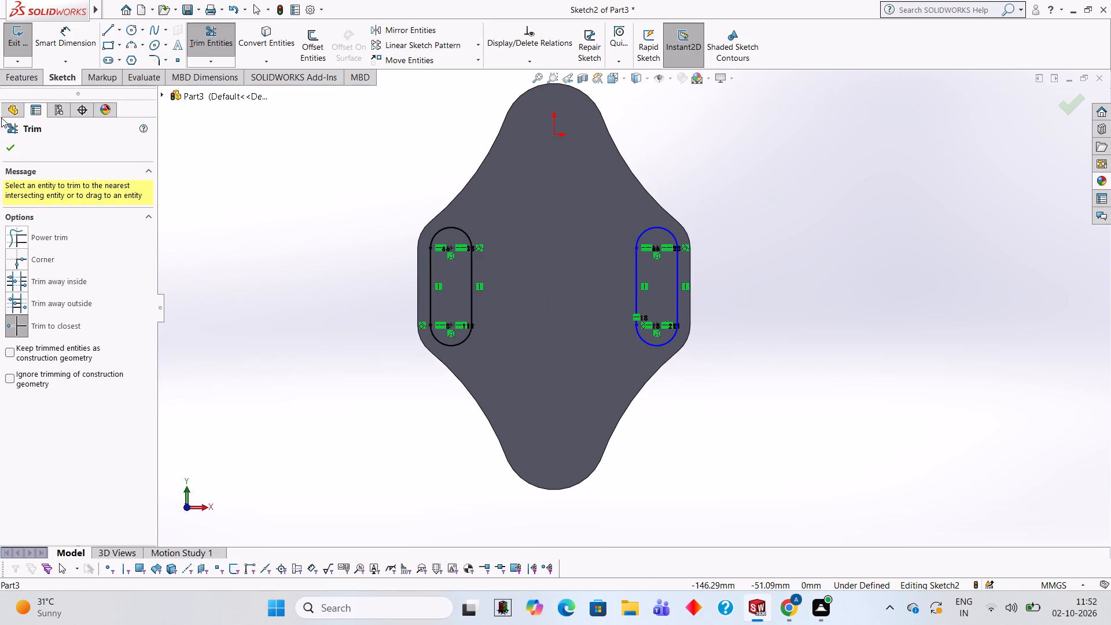
click(32, 72)
click(203, 41)
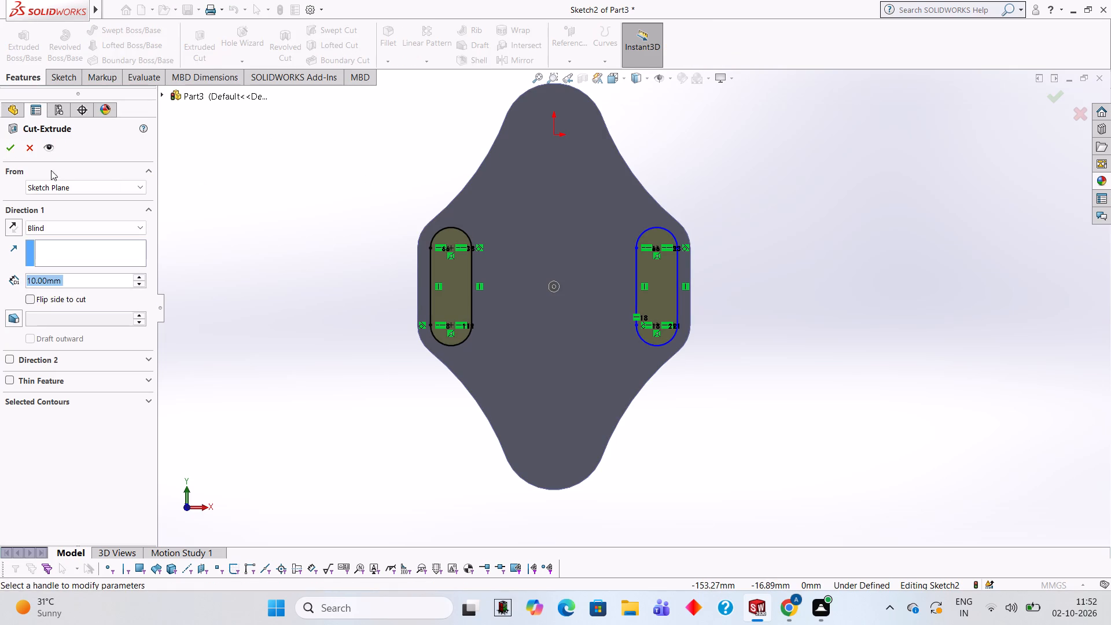
click(19, 152)
click(285, 259)
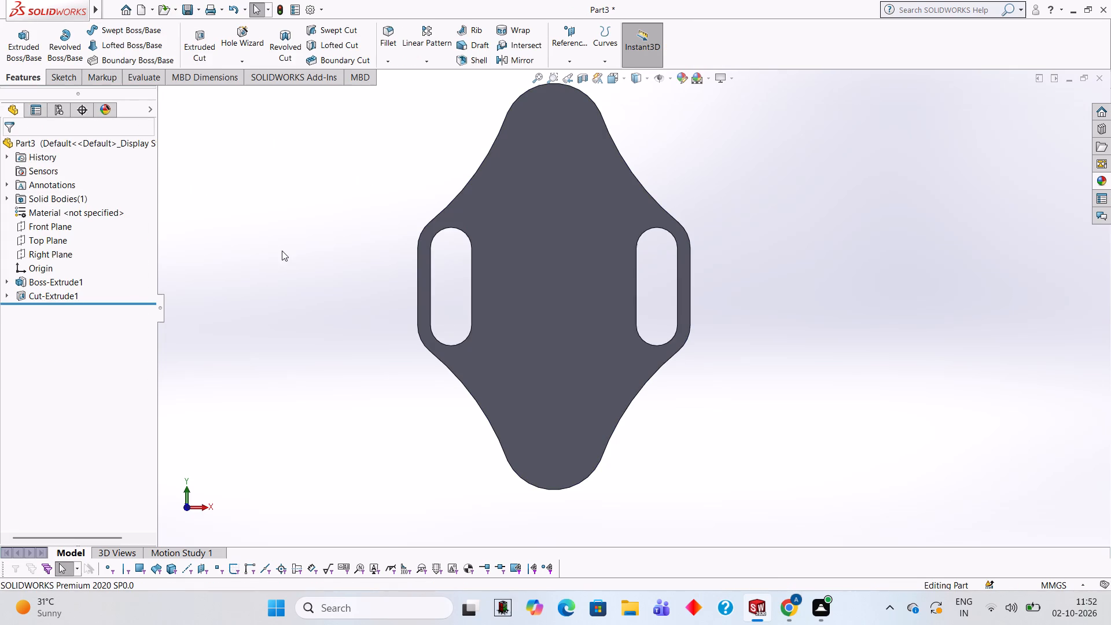
In a new sketch on the plate's front face, draw two circles of radius 8 mm centred on the left slot's upper and lower end arcs.
middle_drag(282, 251, 382, 280)
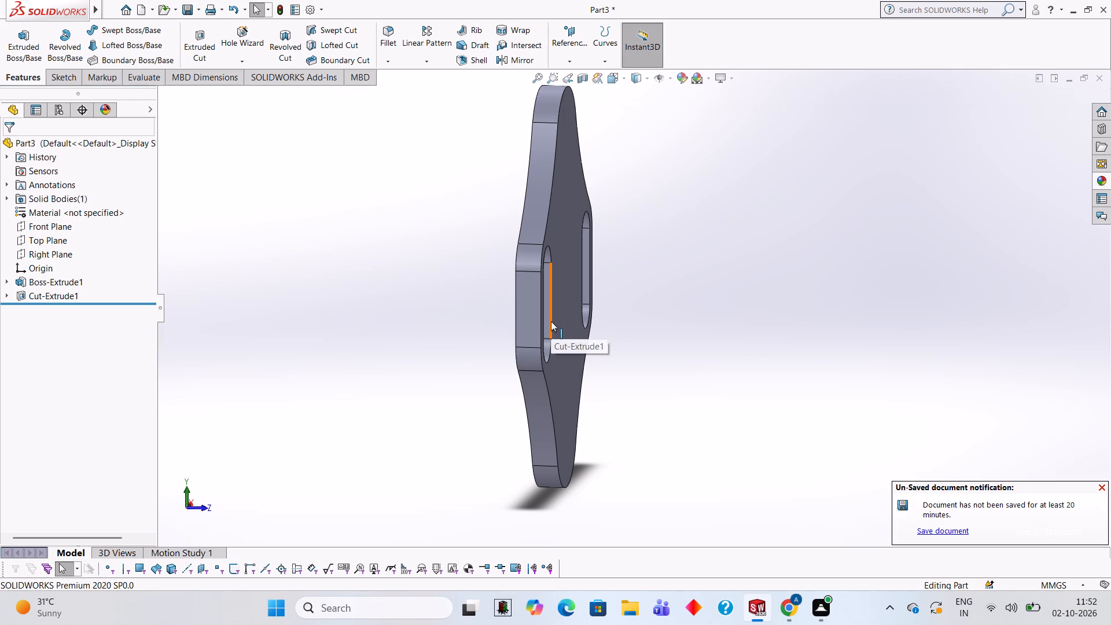
middle_drag(752, 209, 639, 252)
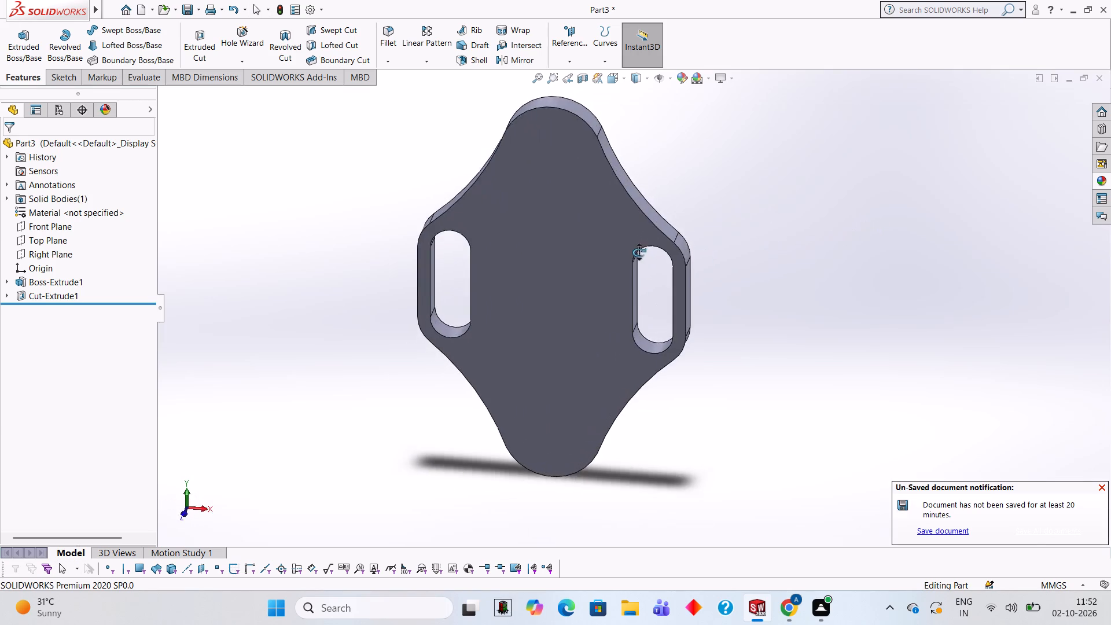
middle_drag(639, 252, 648, 186)
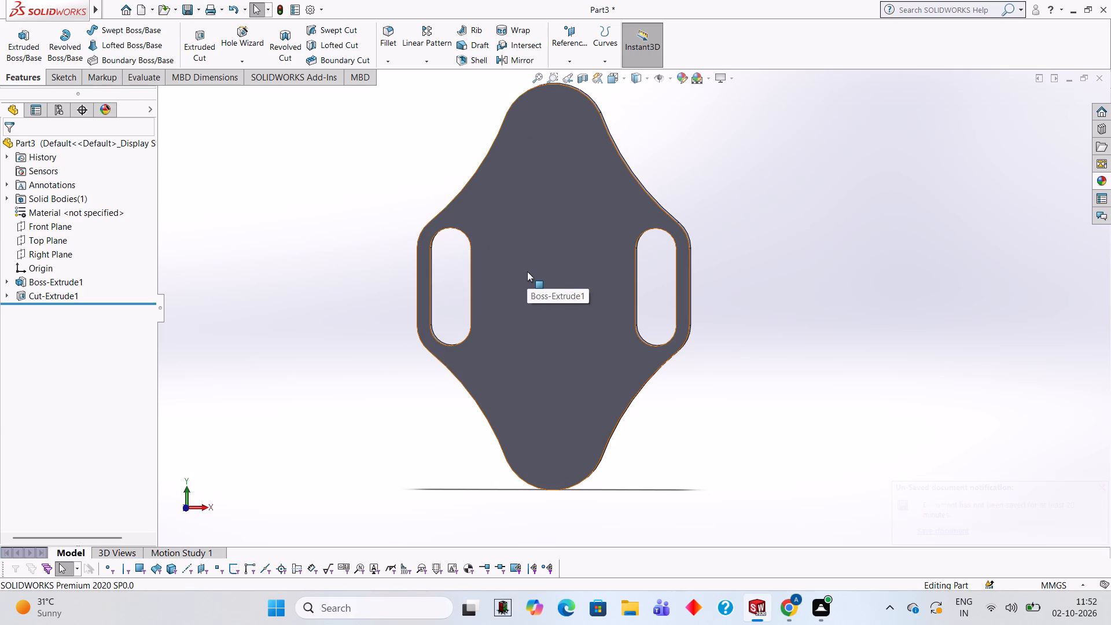
middle_drag(516, 292, 536, 303)
click(543, 256)
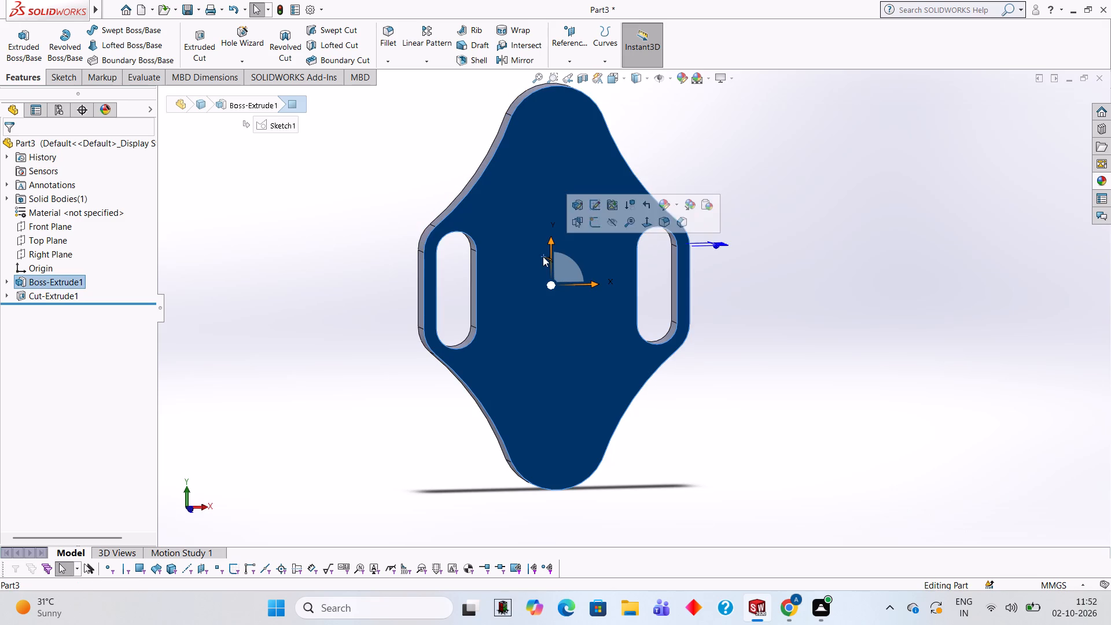
click(594, 226)
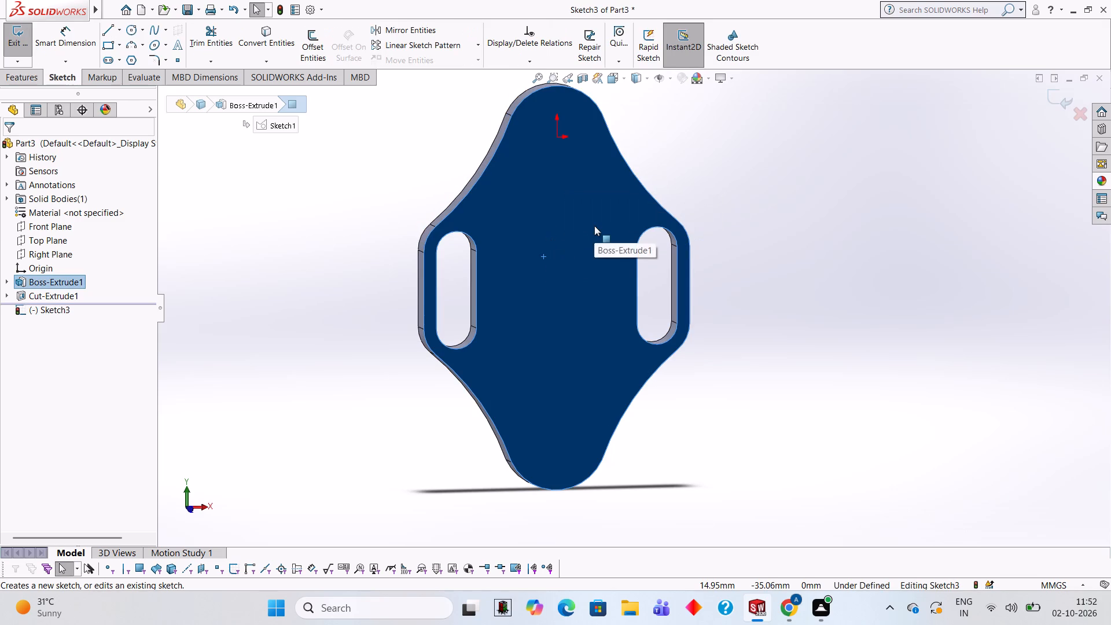
key(ctrl+8)
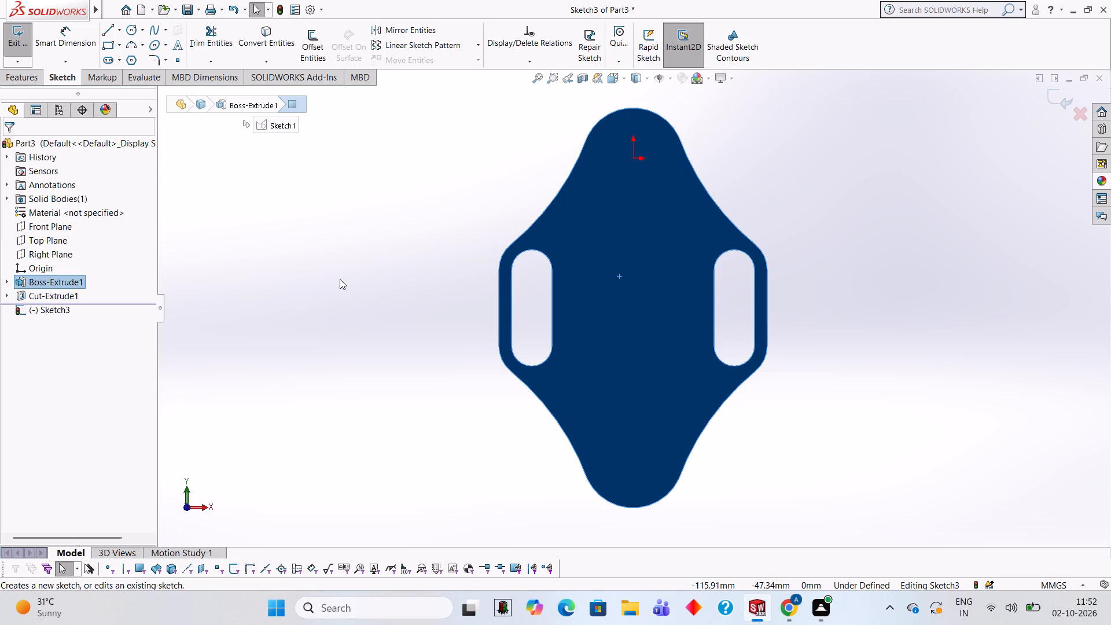
click(129, 34)
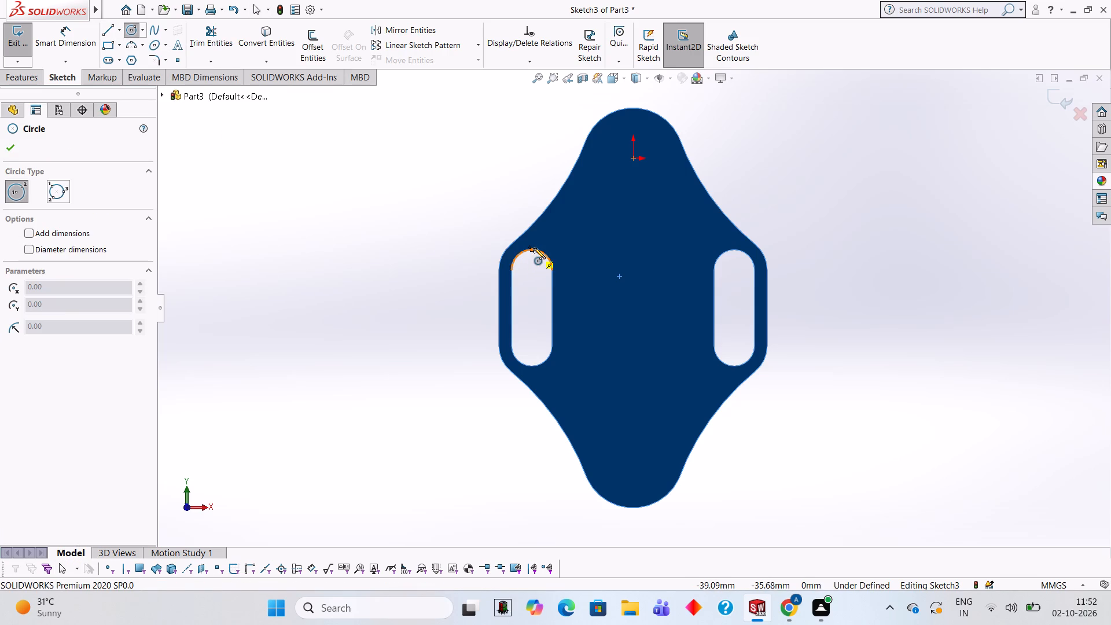
click(531, 270)
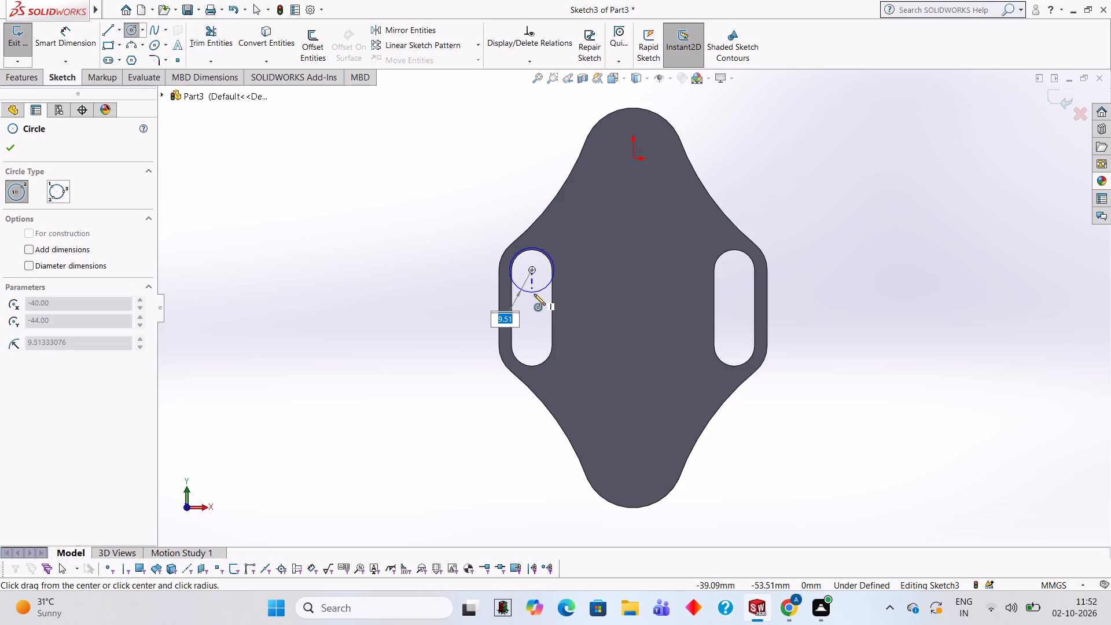
key(8)
key(Return)
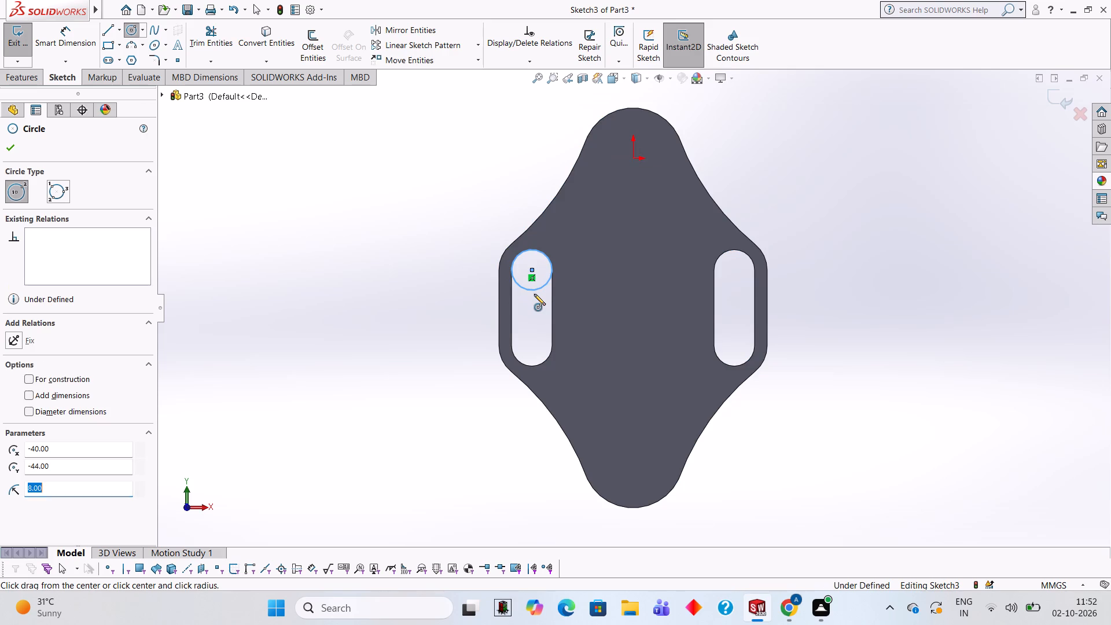
click(532, 345)
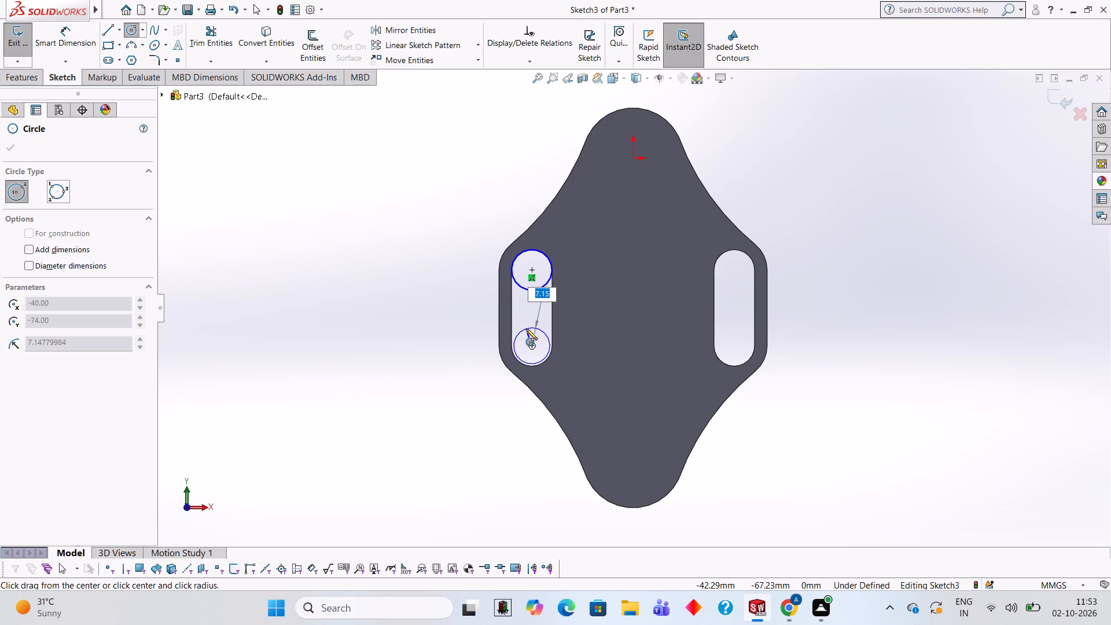
key(8)
key(Return)
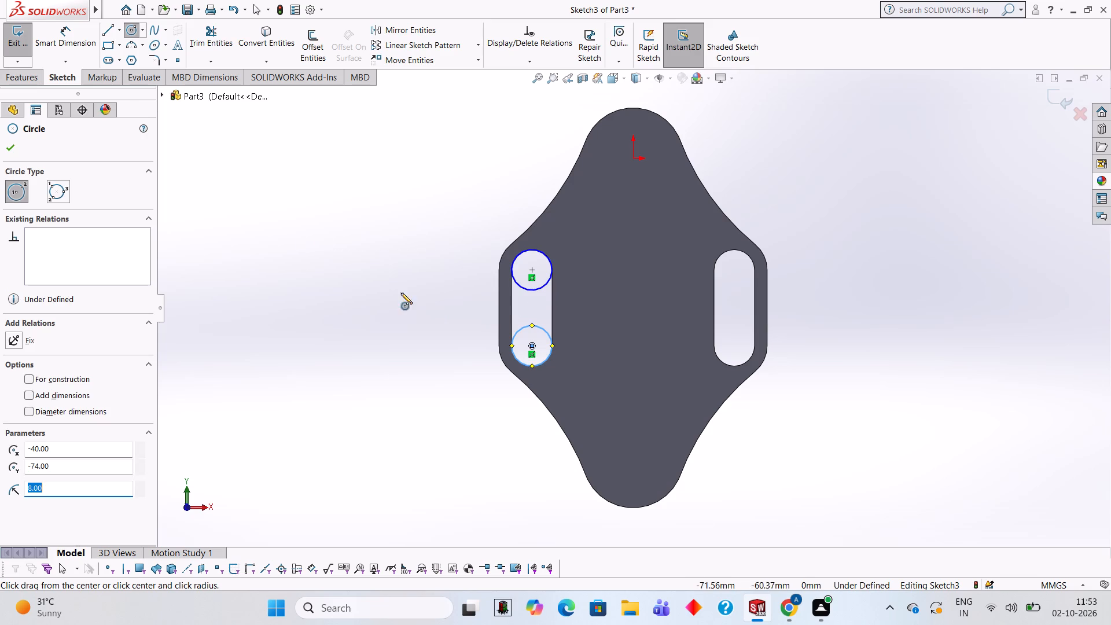
Connect the two new circles with 30 mm vertical tangent lines along both sides of the left slot.
click(115, 32)
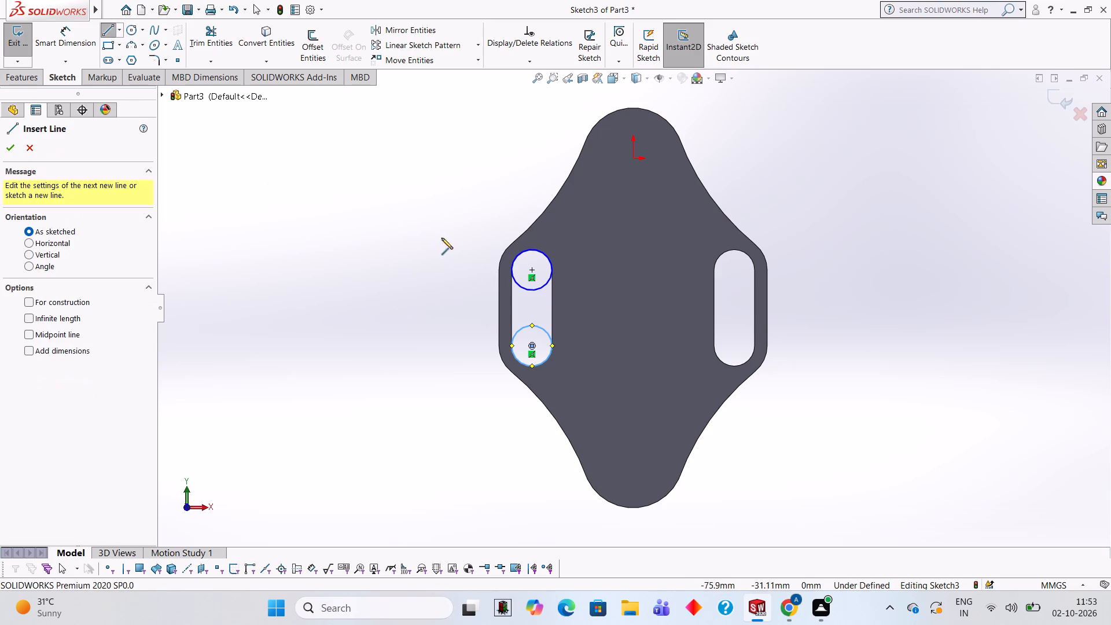
click(512, 270)
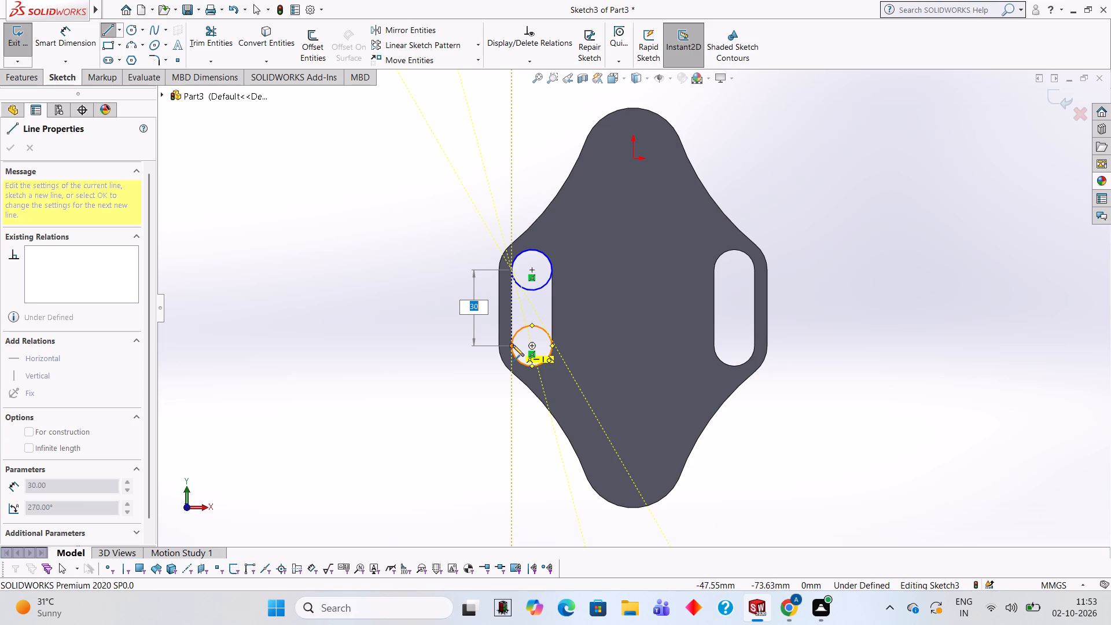
click(511, 347)
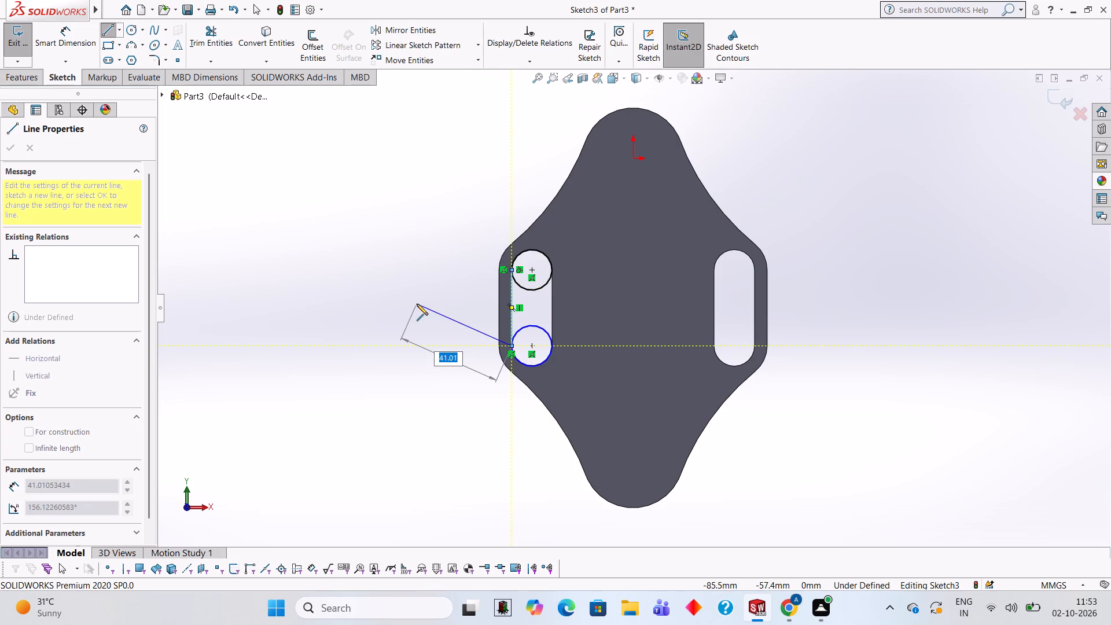
key(Escape)
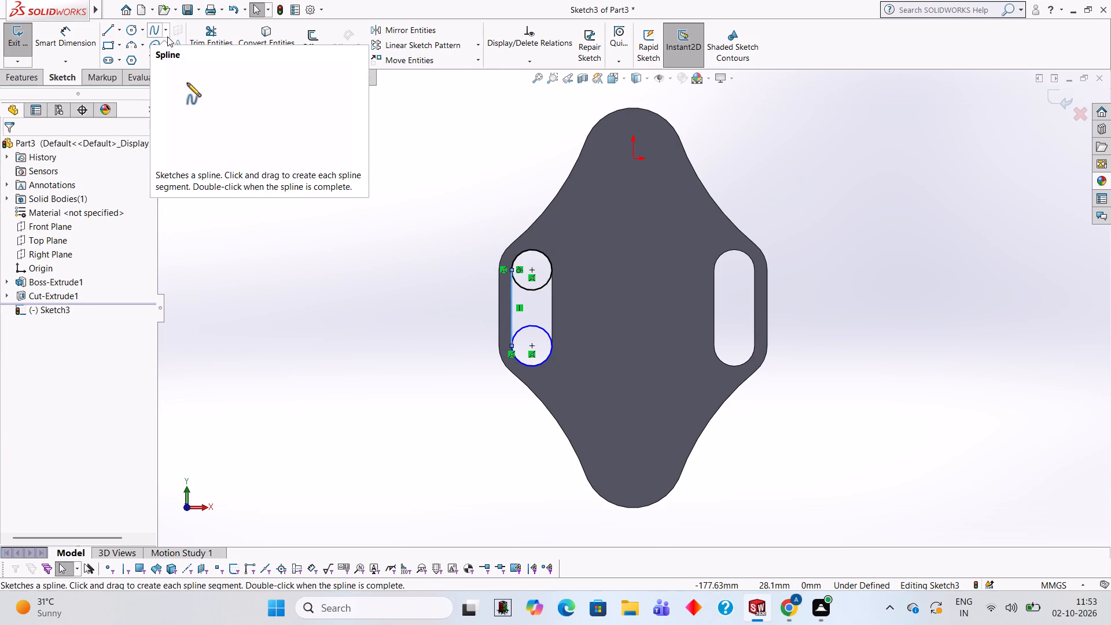
click(106, 32)
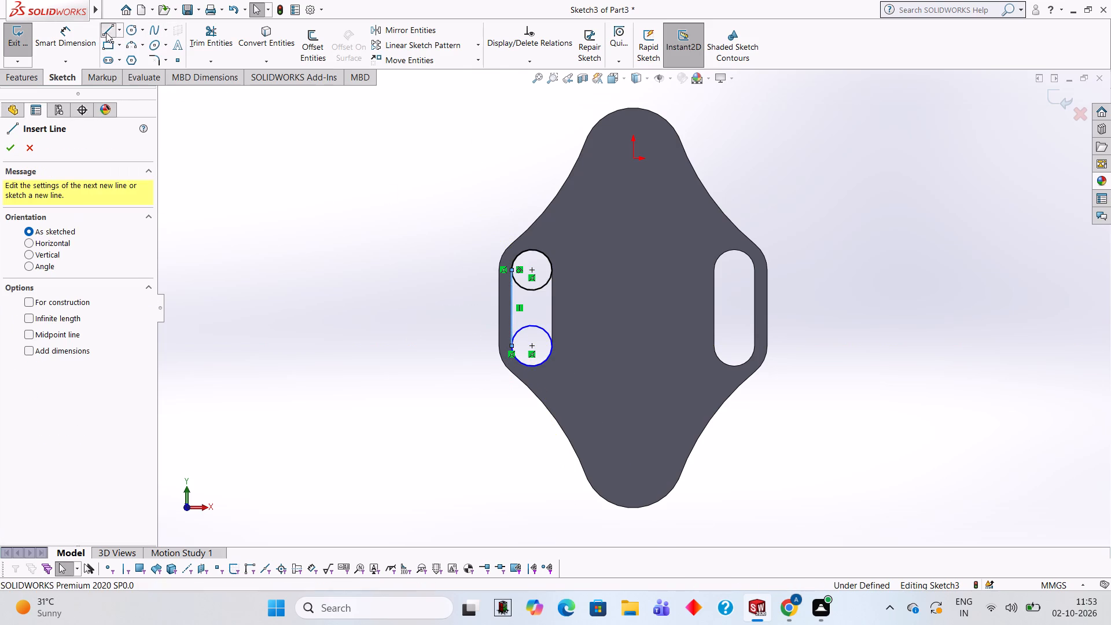
click(554, 272)
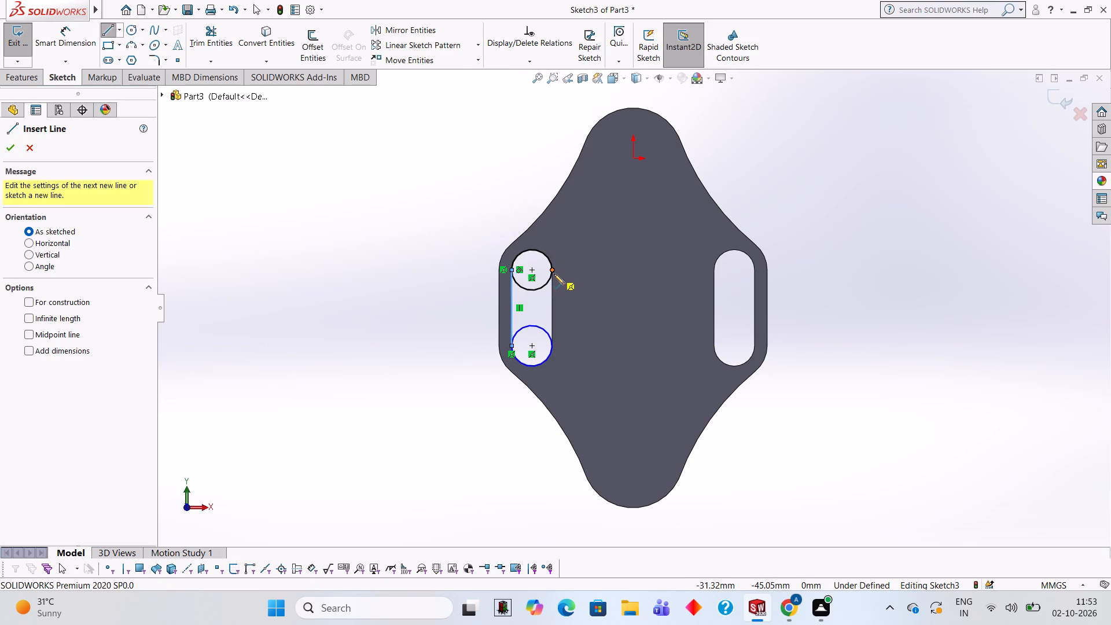
click(552, 346)
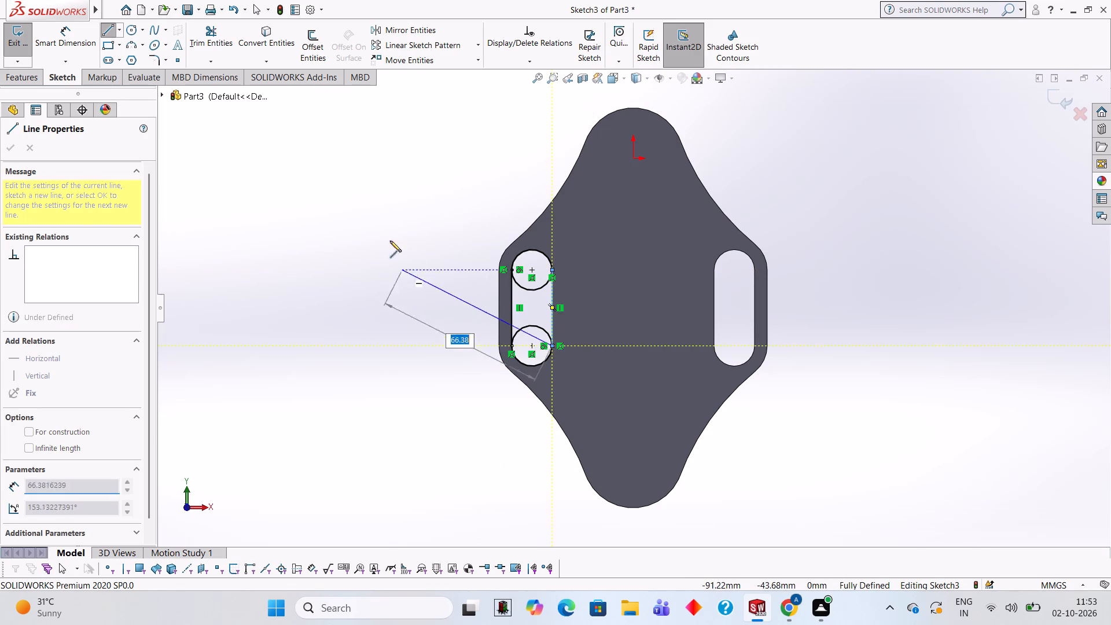
key(Escape)
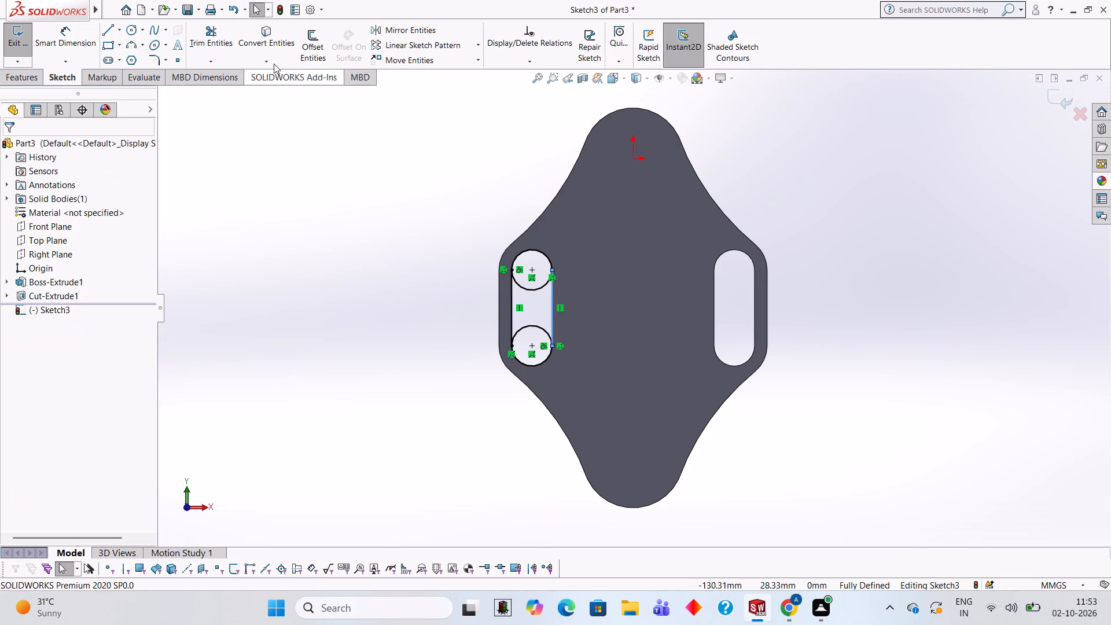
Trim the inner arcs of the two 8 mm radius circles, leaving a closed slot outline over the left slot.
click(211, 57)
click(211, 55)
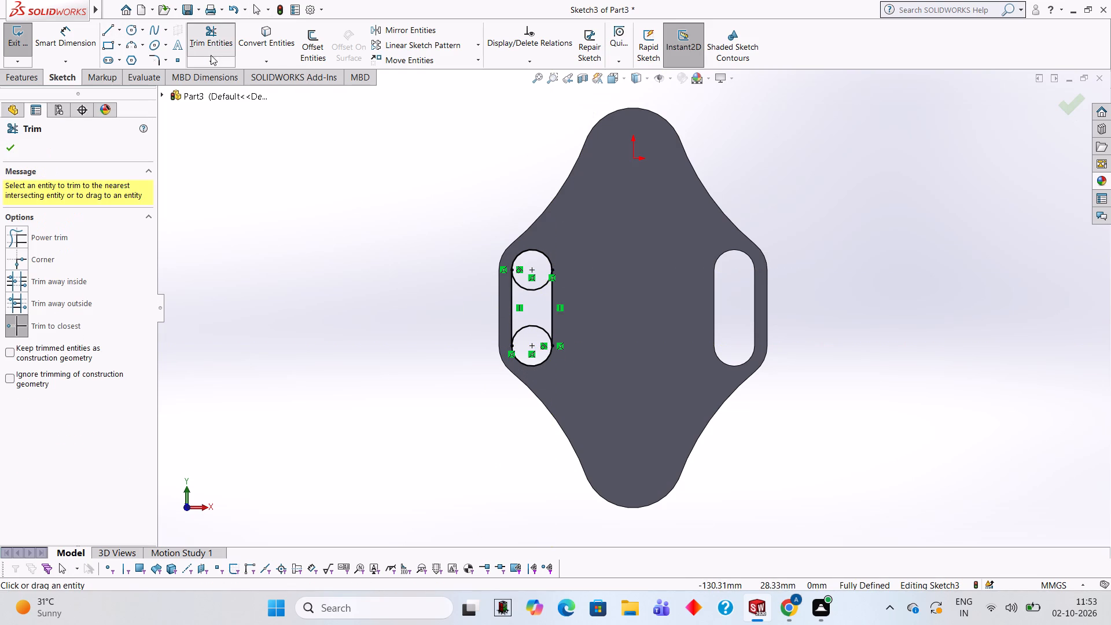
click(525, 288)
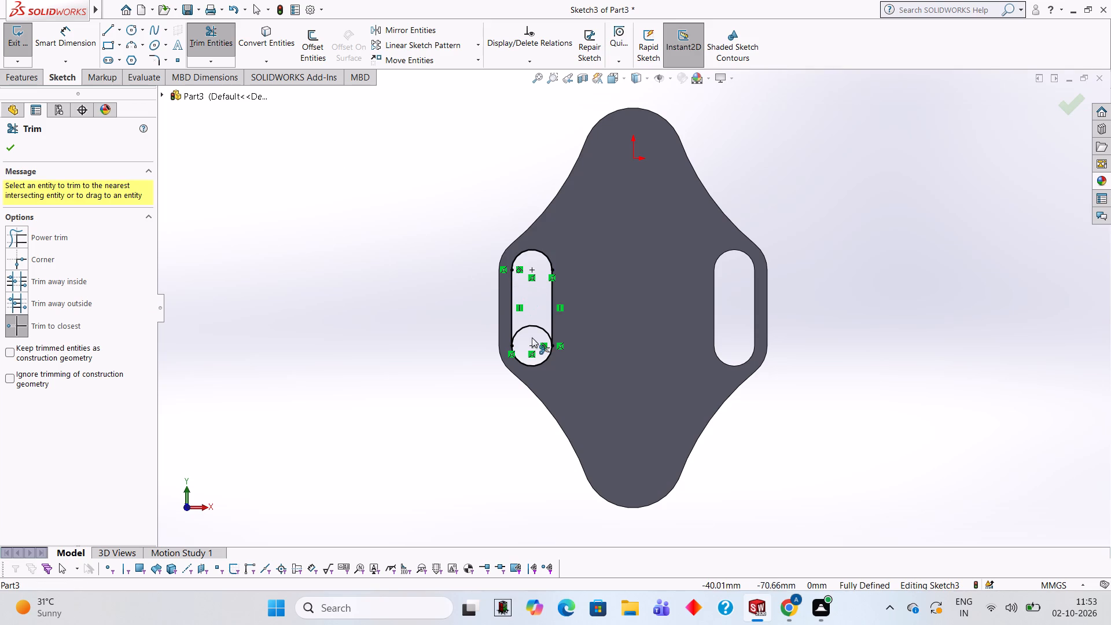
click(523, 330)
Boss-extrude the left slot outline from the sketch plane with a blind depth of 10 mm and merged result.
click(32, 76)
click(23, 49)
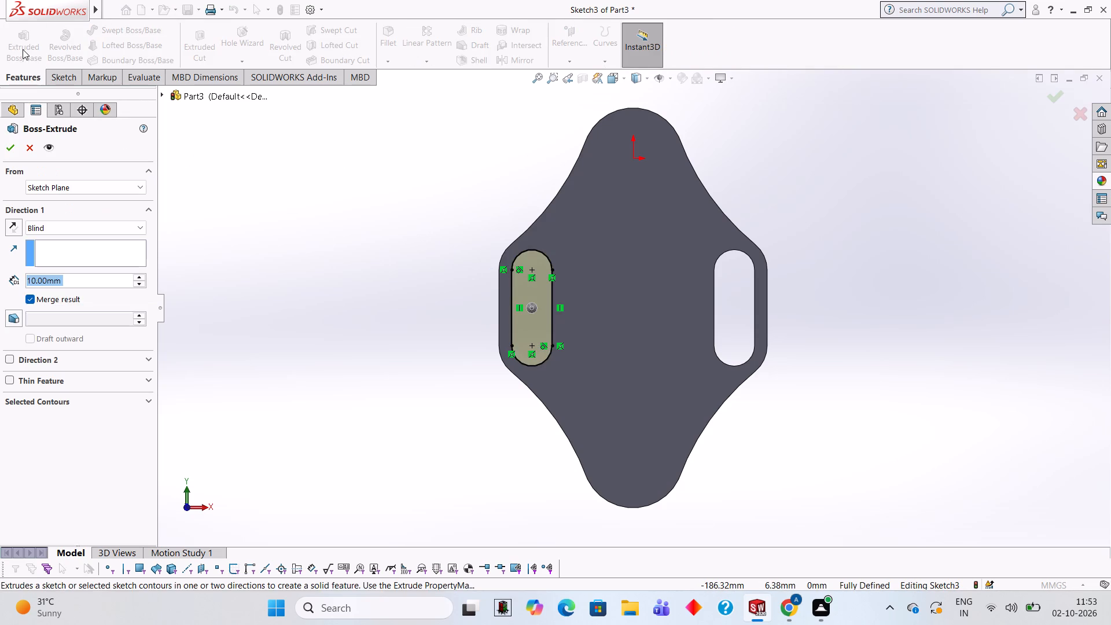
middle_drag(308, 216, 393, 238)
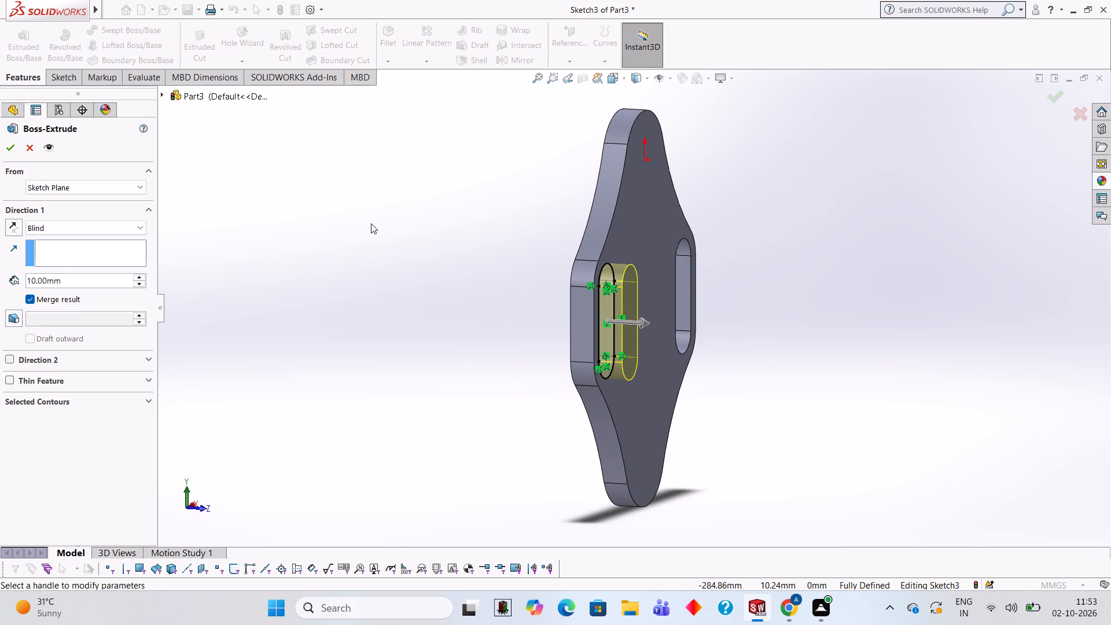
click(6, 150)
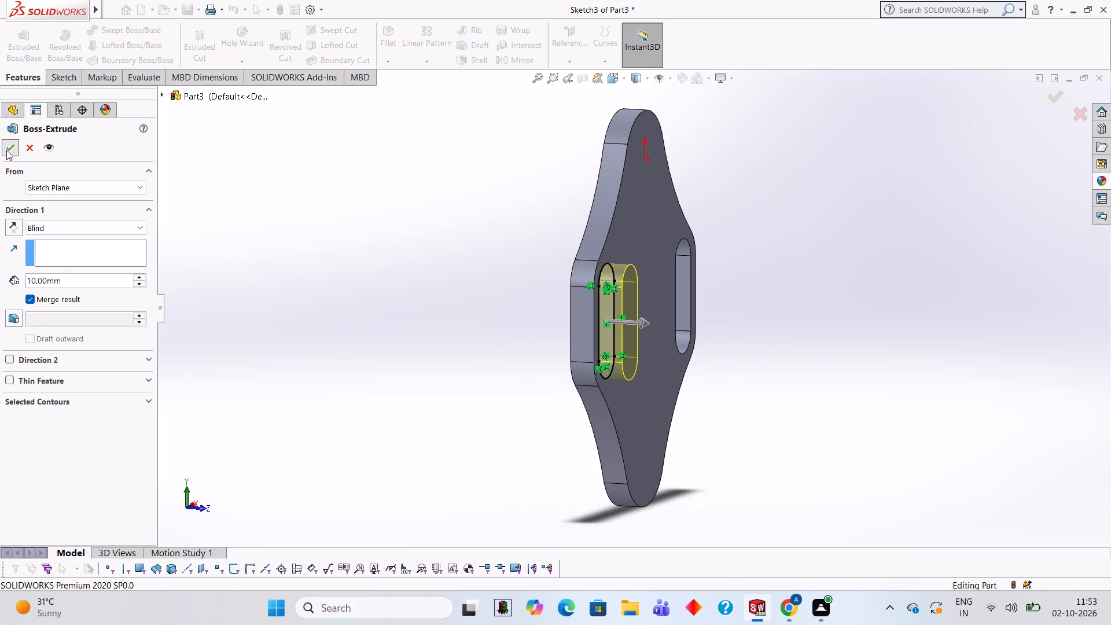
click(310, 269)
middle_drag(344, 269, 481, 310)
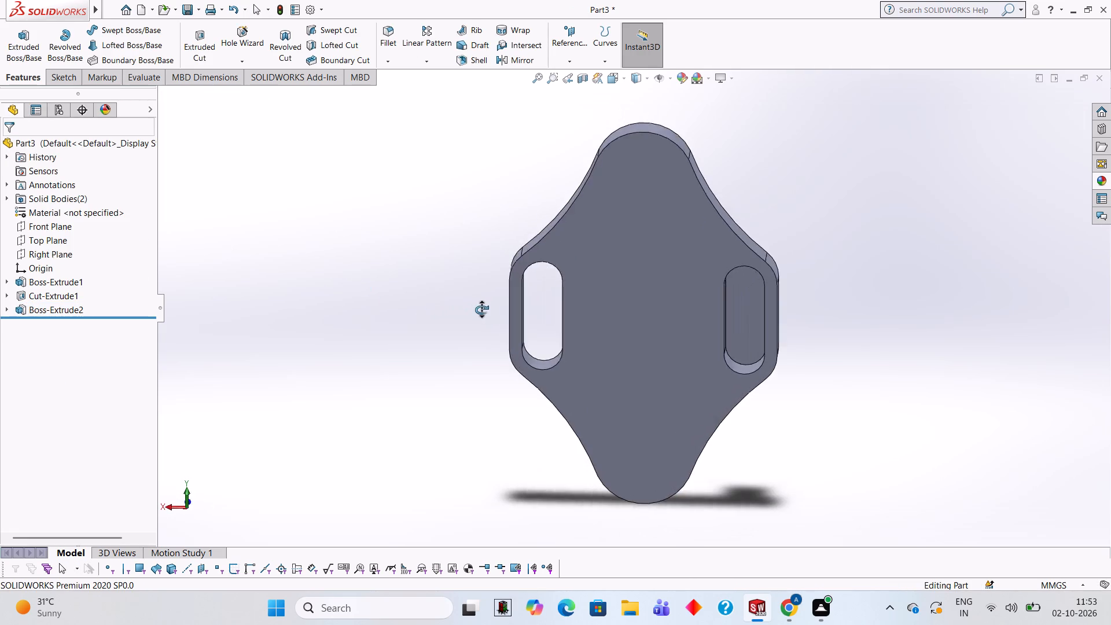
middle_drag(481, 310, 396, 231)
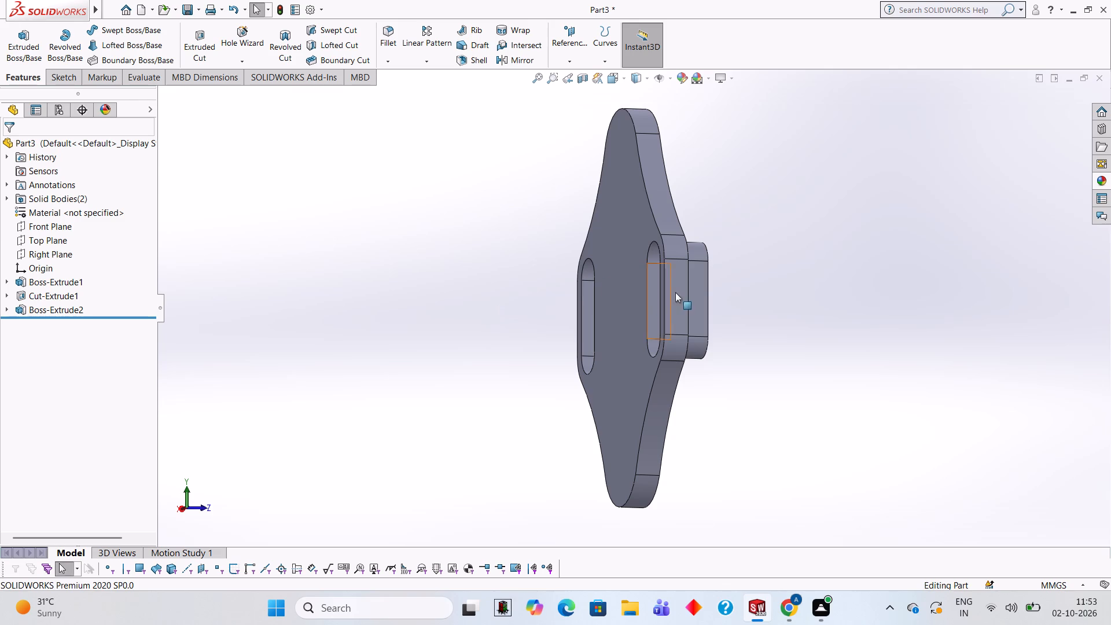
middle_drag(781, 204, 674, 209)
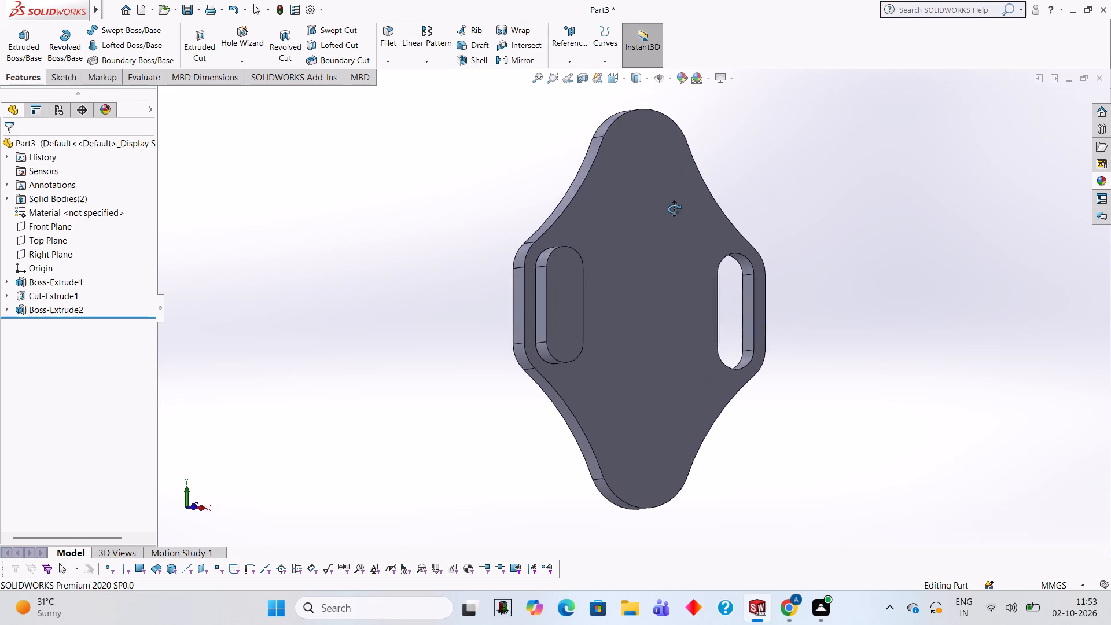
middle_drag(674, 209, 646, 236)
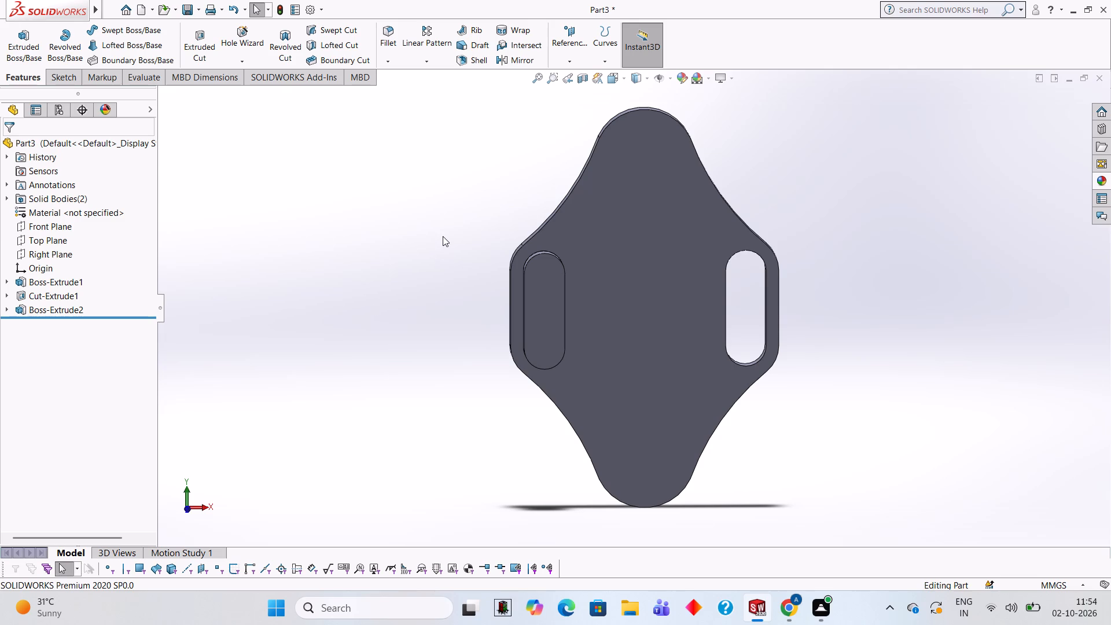
Undo the boss extrude, the trims, the tangent lines and both 8 mm radius circles, leaving the left slot's sketch empty.
key(Escape)
key(ctrl+z)
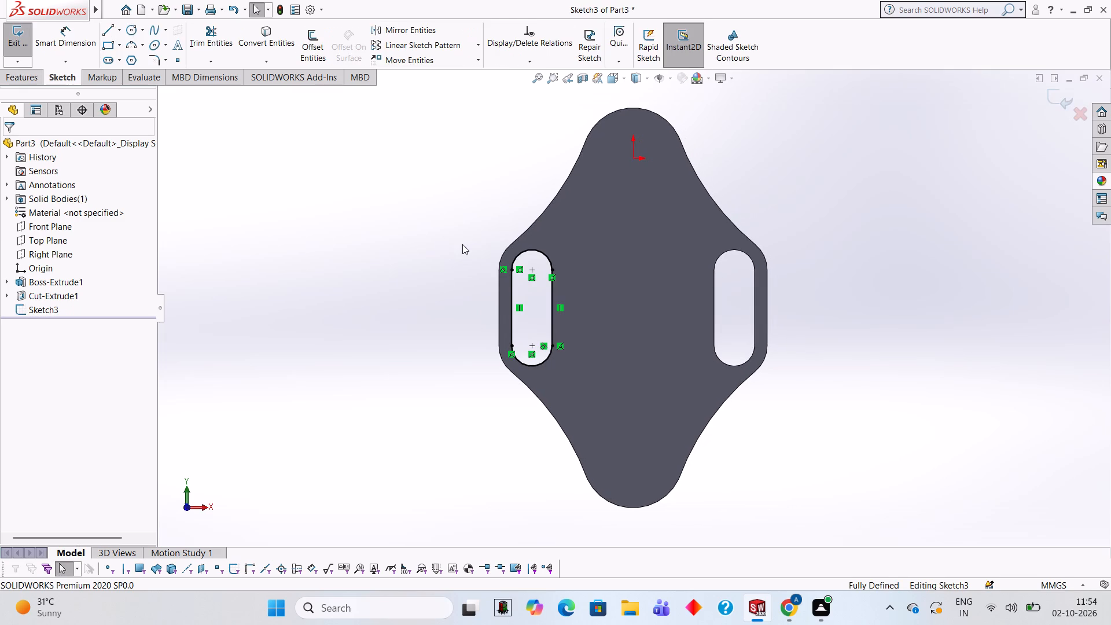
key(ctrl+z)
key(ctrl+z)
key(ctrl+z)
key(ctrl+z)
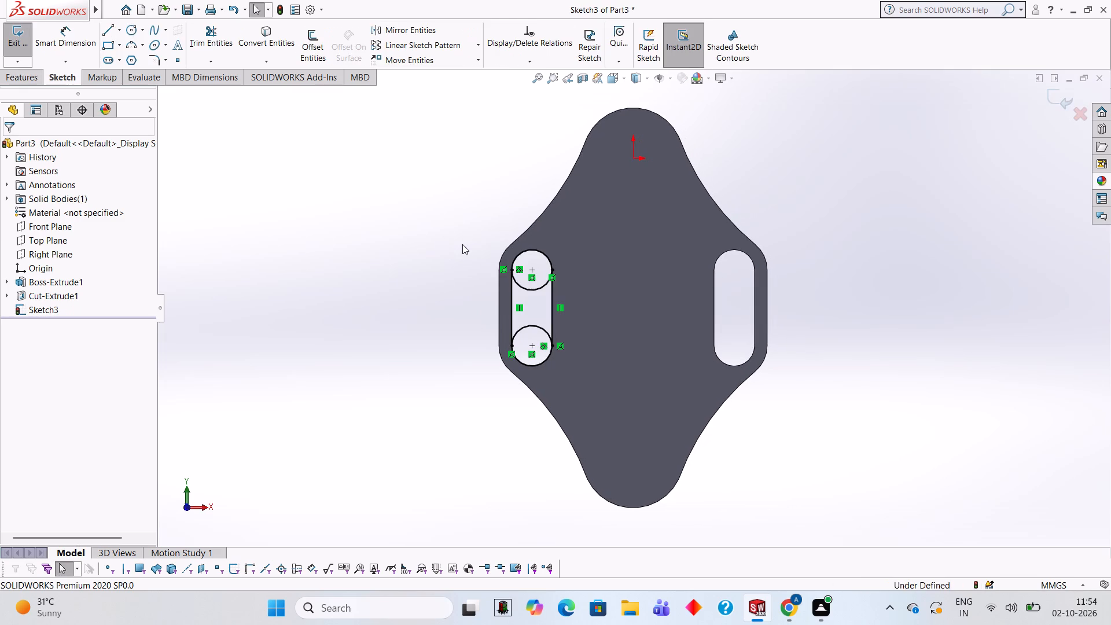
key(ctrl+z)
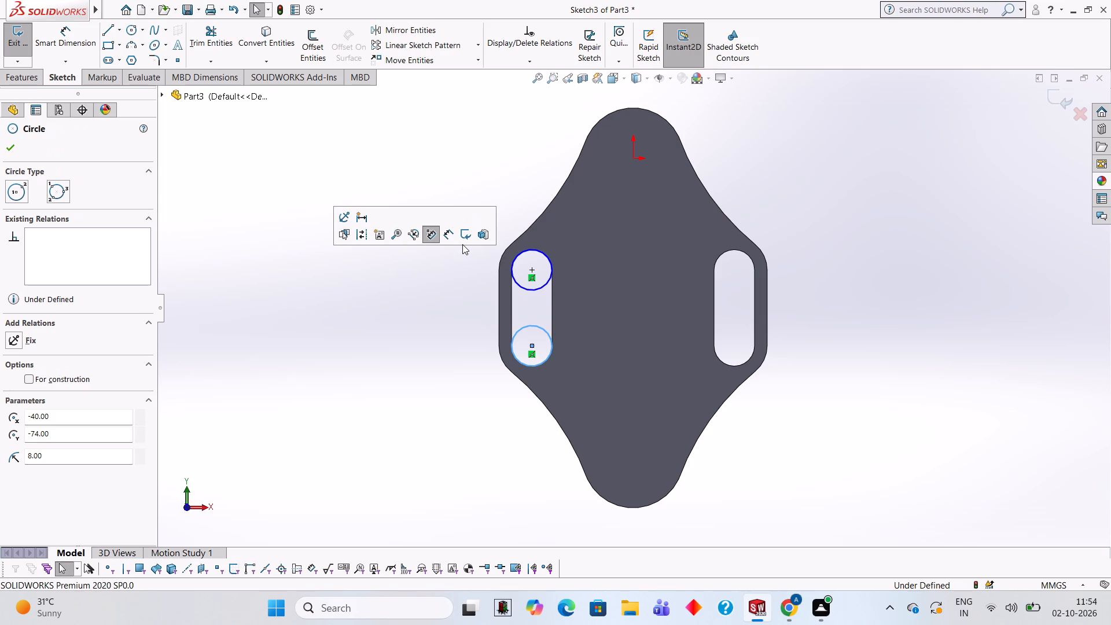
key(ctrl+z)
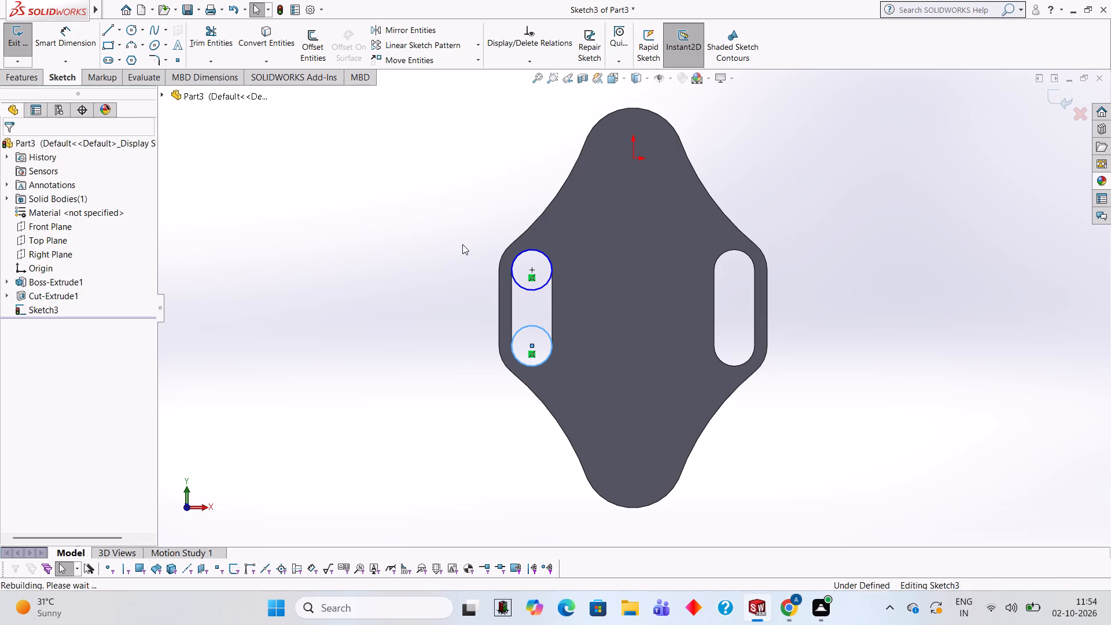
key(ctrl+z)
key(Escape)
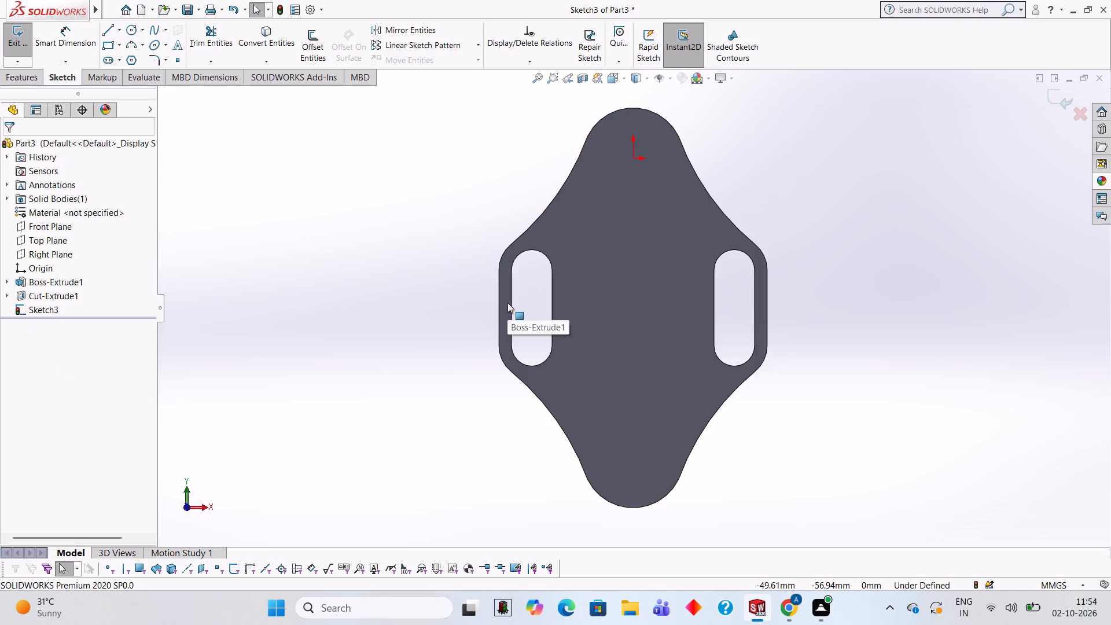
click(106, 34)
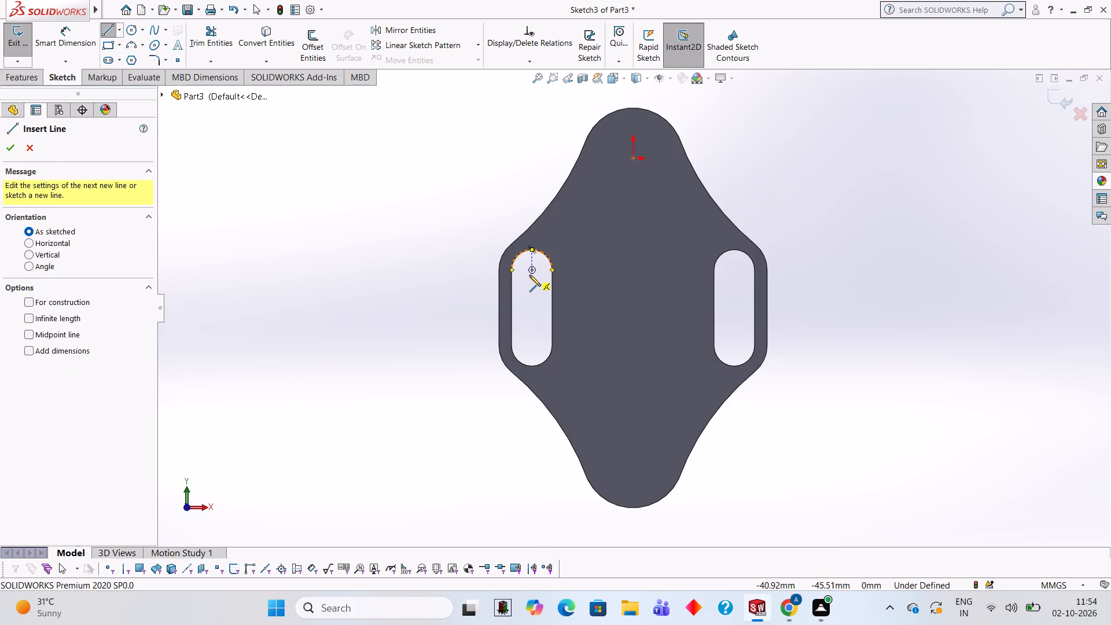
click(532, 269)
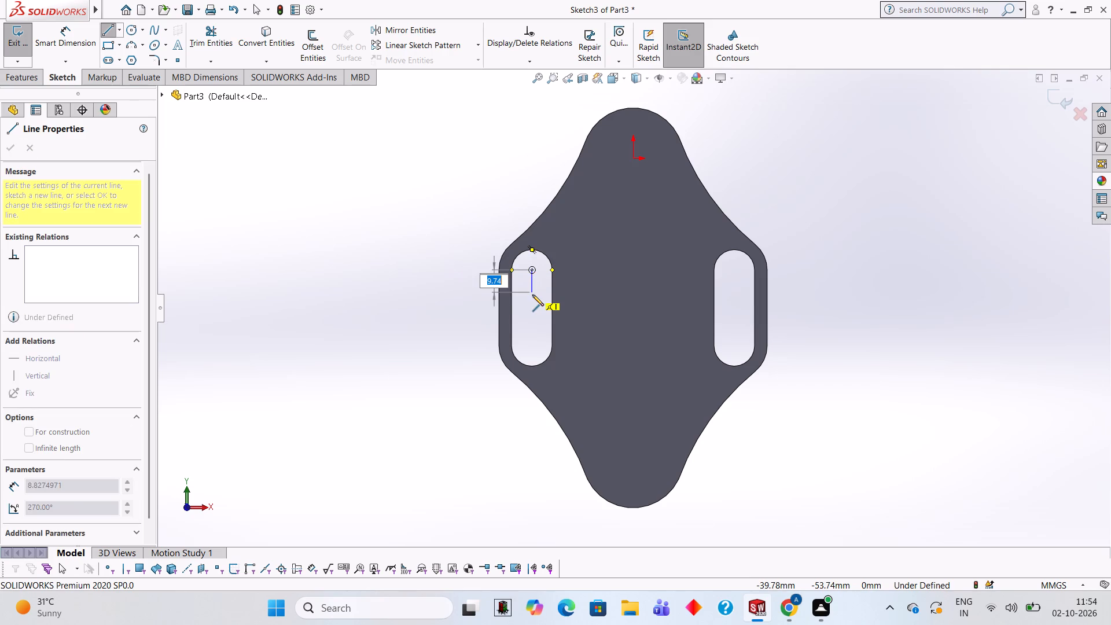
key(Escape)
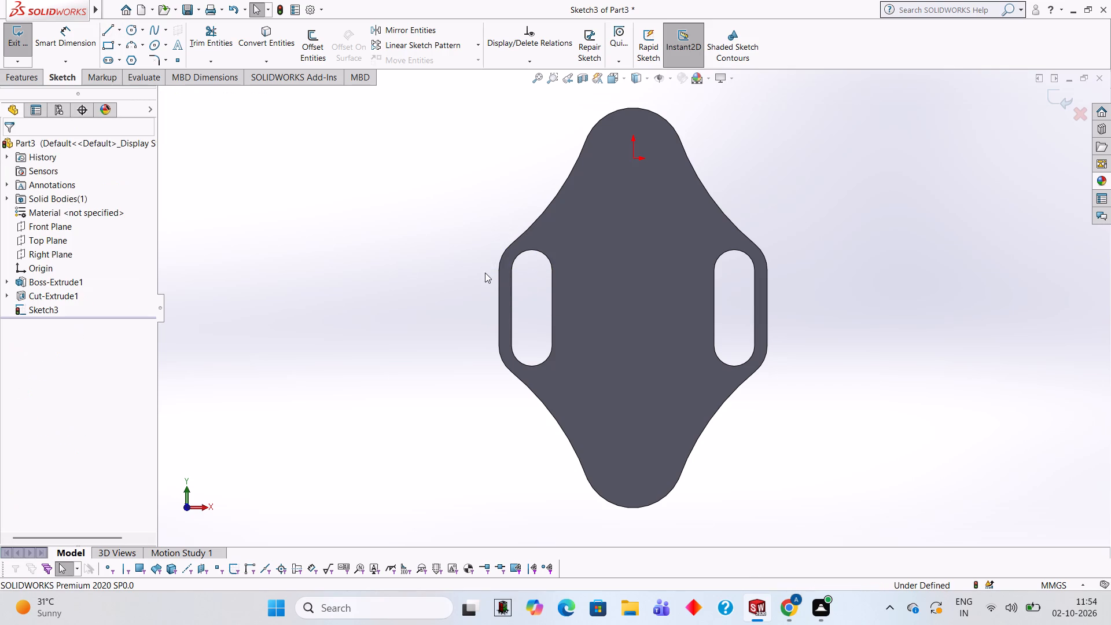
Draw two circles of radius 13 mm centred on the left slot's upper and lower end arcs.
click(126, 30)
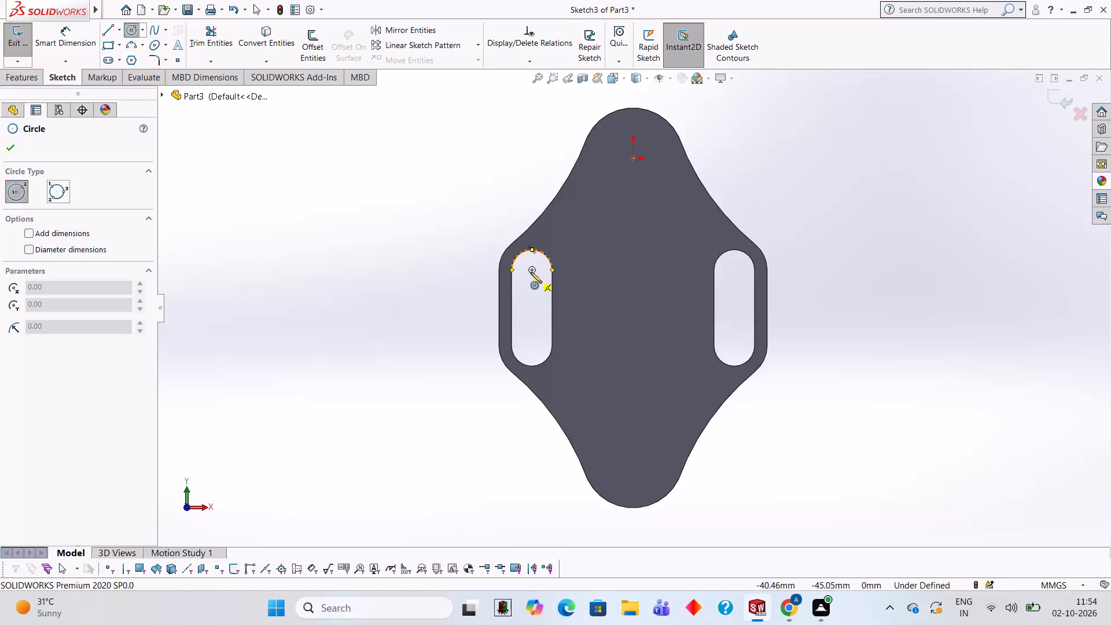
click(531, 270)
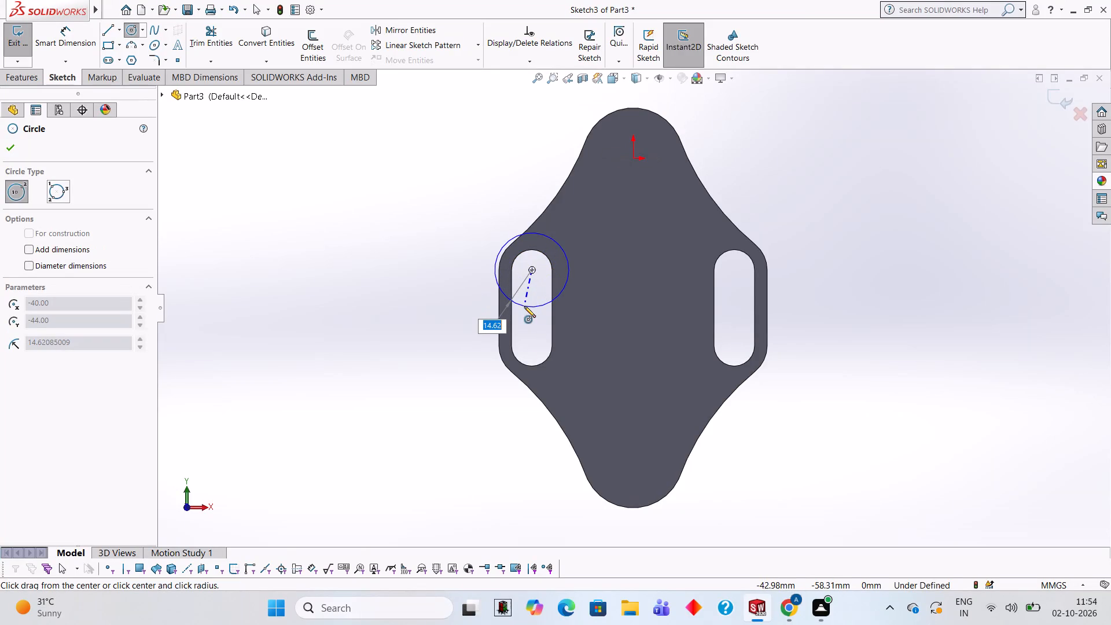
key(1)
key(3)
key(Return)
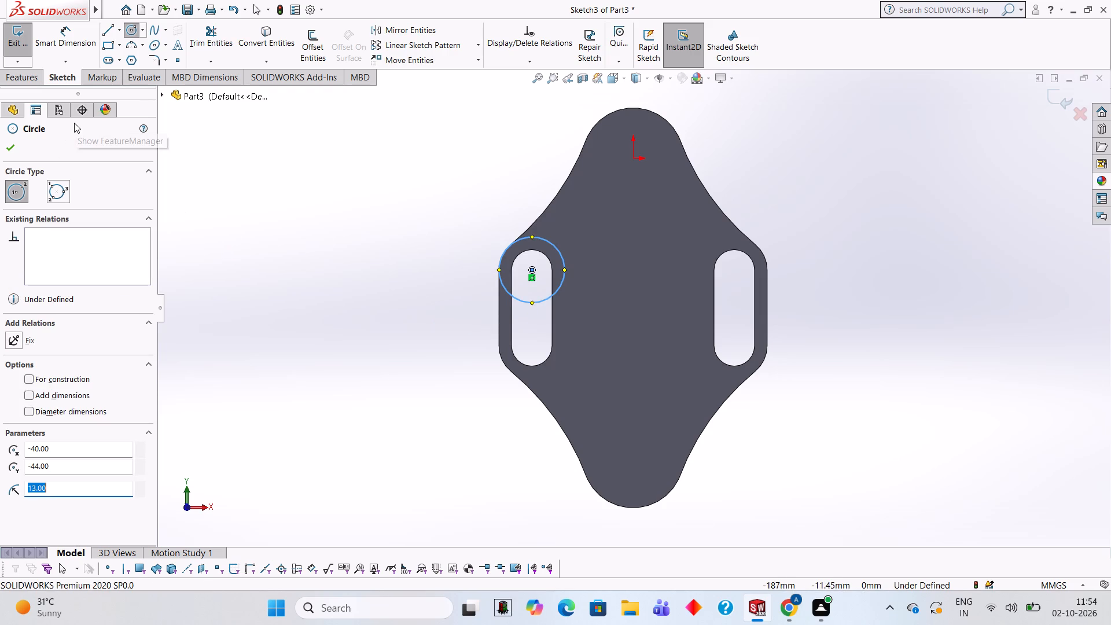
click(531, 345)
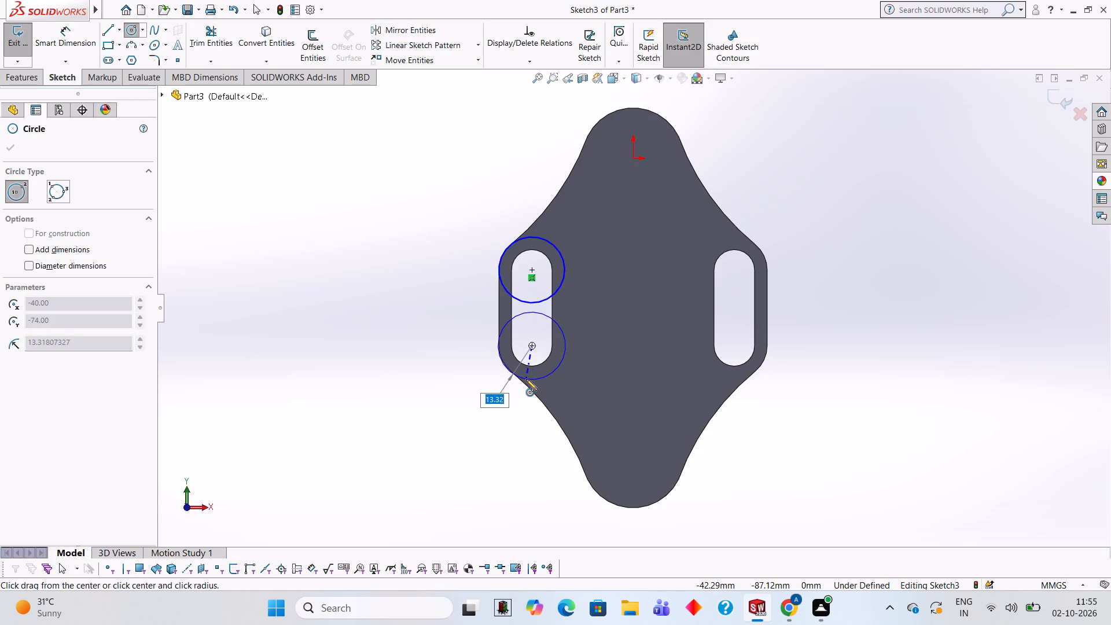
text(13)
key(Return)
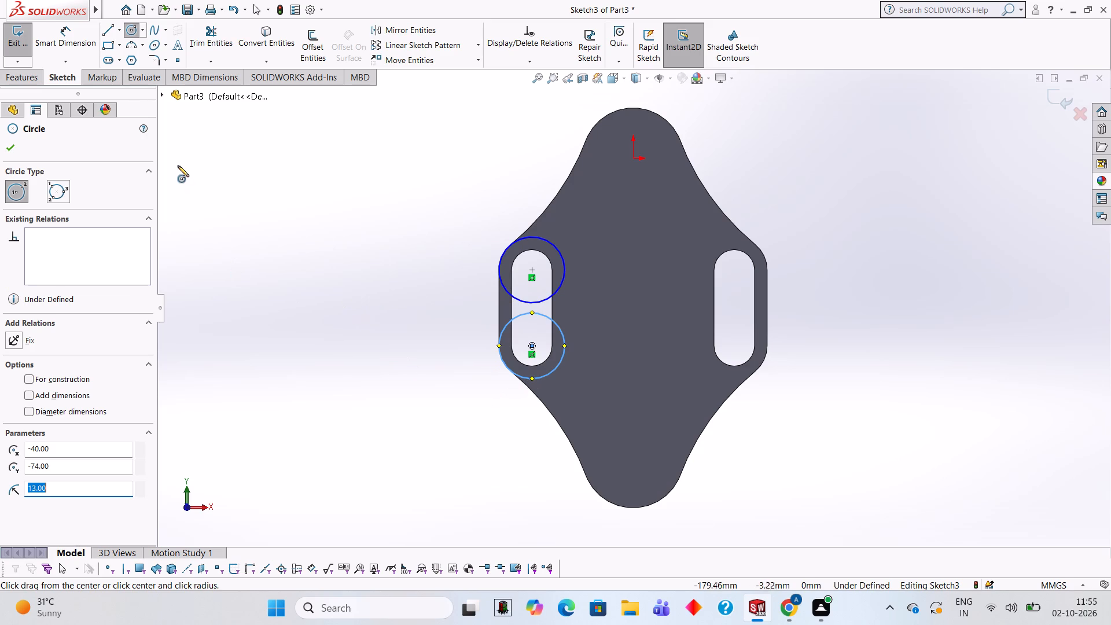
Connect the two 13 mm radius circles with 30 mm vertical lines along both sides, joined by a horizontal line across the lower circle.
click(110, 25)
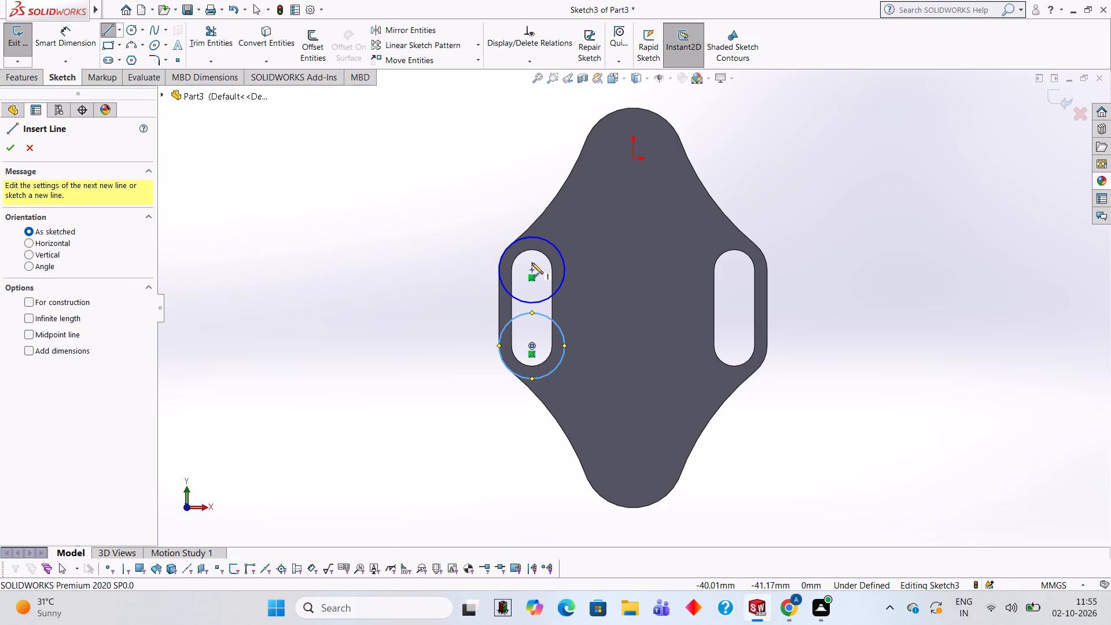
click(565, 269)
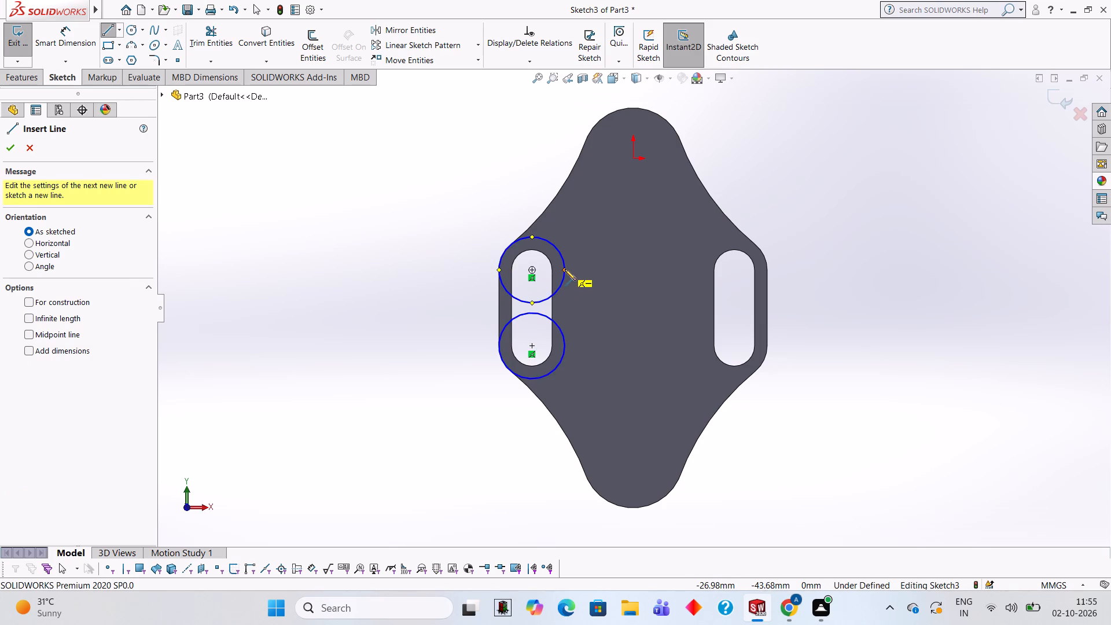
click(566, 344)
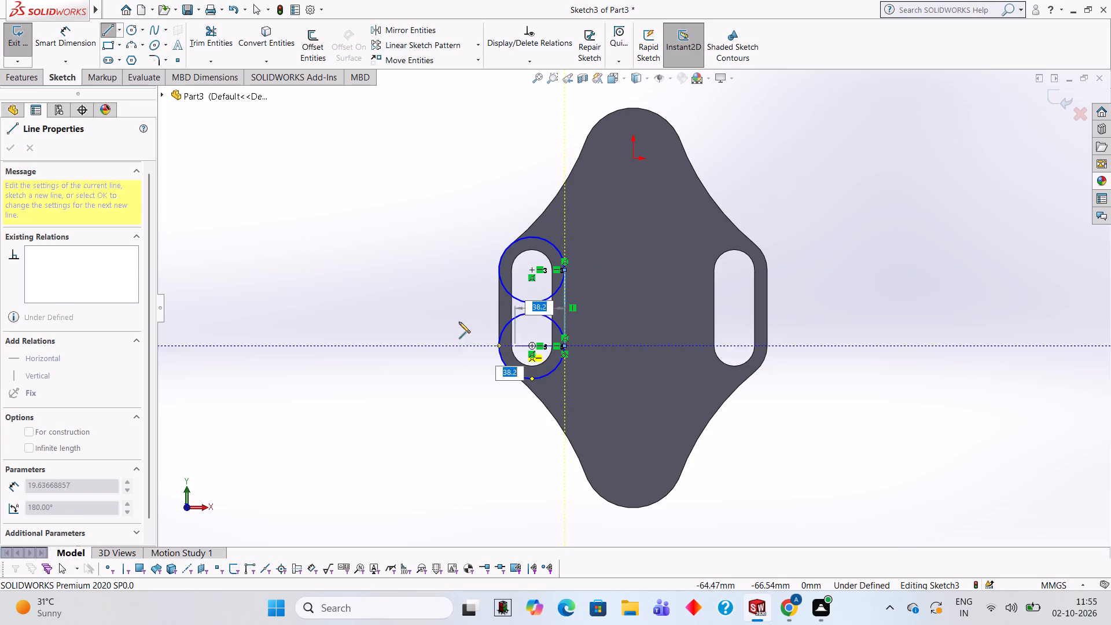
click(497, 346)
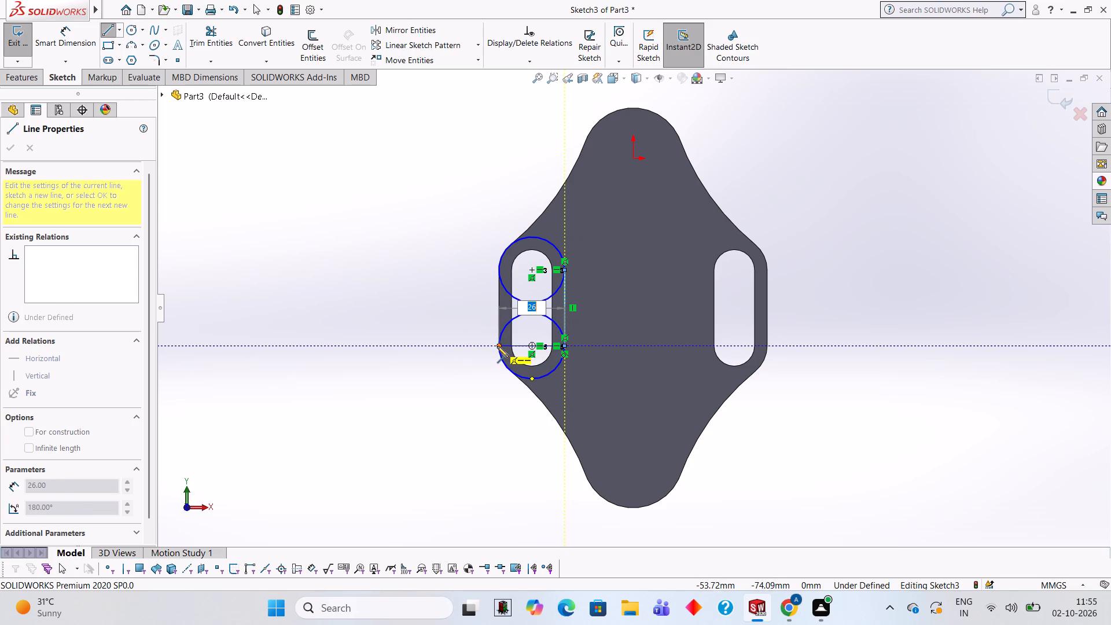
click(498, 270)
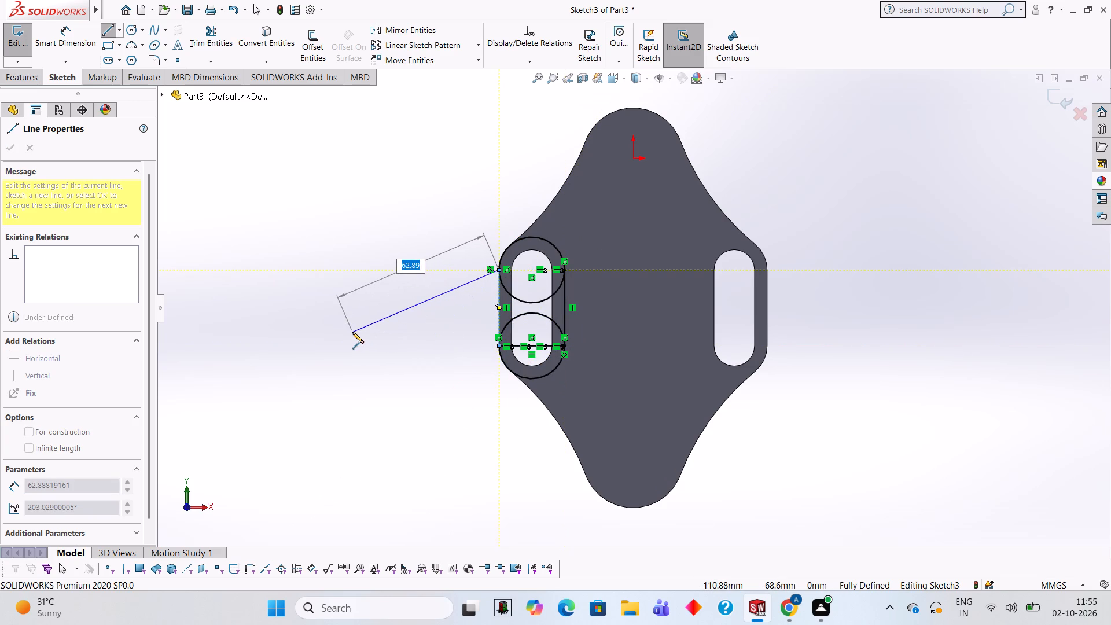
key(Escape)
key(Escape)
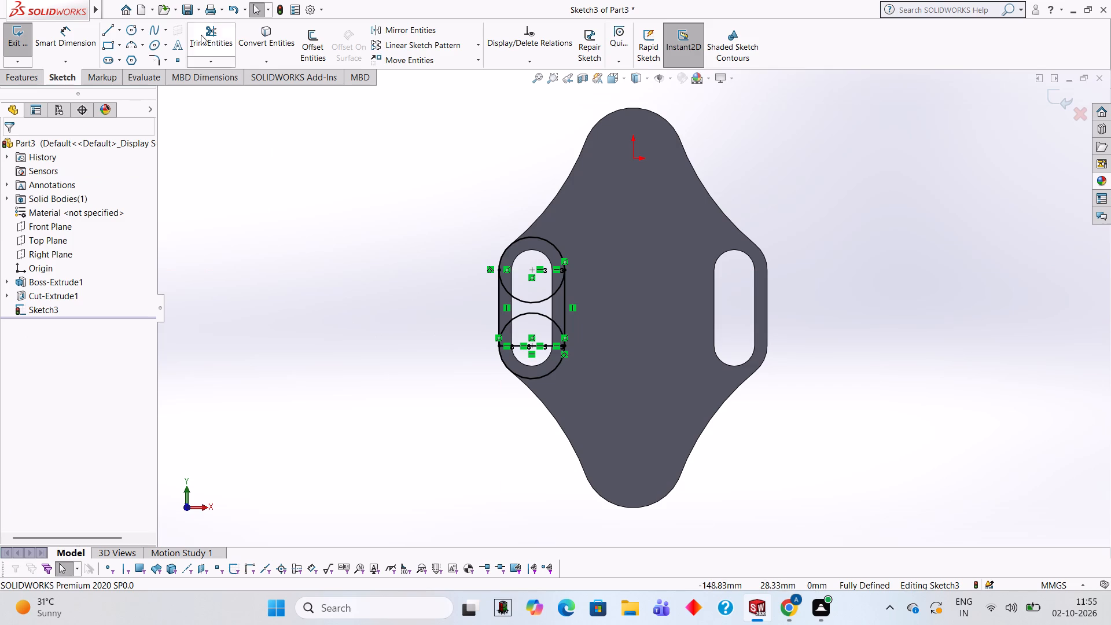
Trim the two inner arcs and the horizontal cross line, leaving a closed slot outline around the left slot.
click(198, 27)
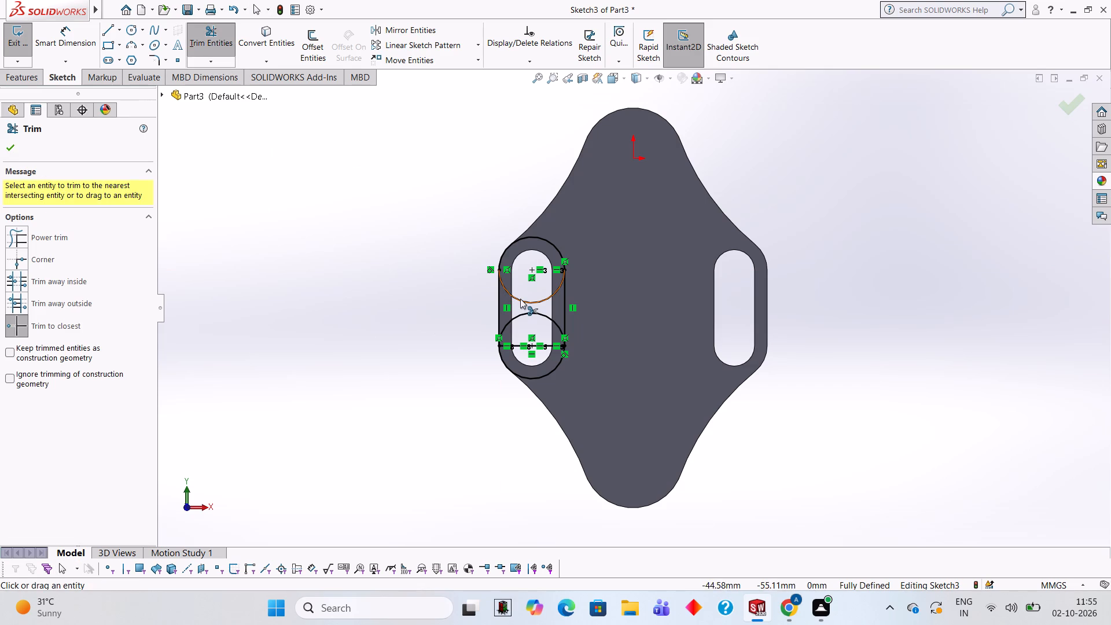
click(520, 299)
click(518, 312)
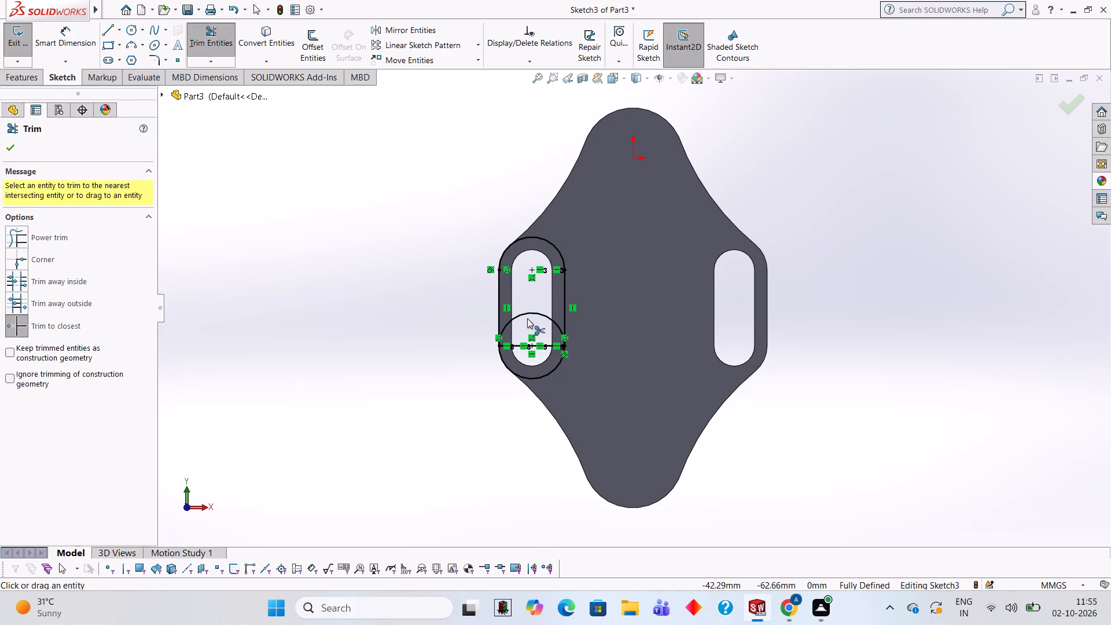
click(521, 315)
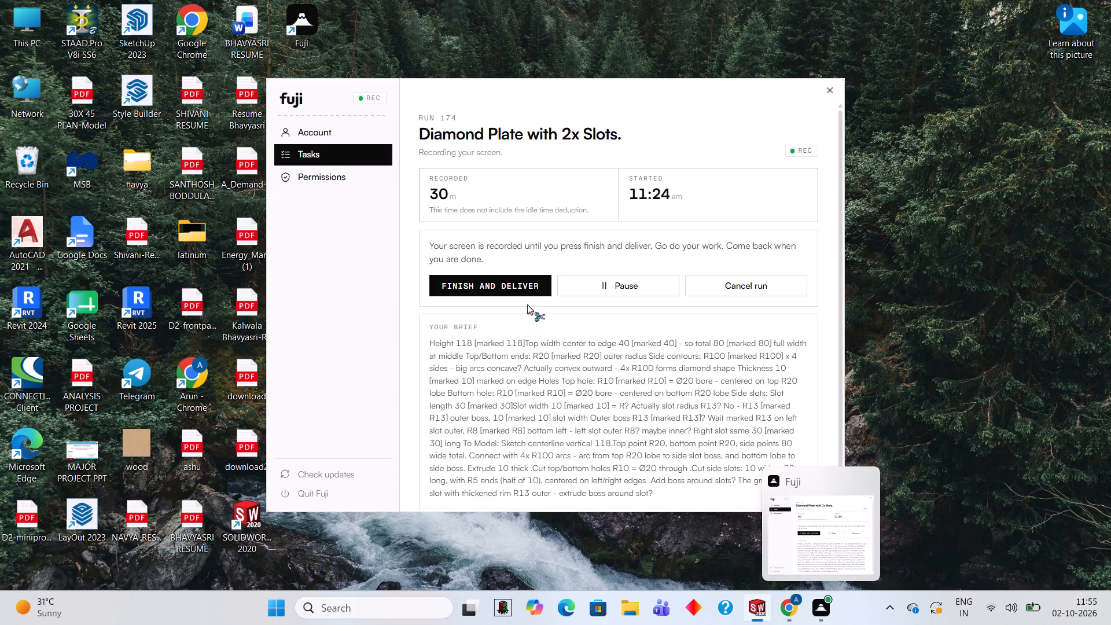
click(547, 345)
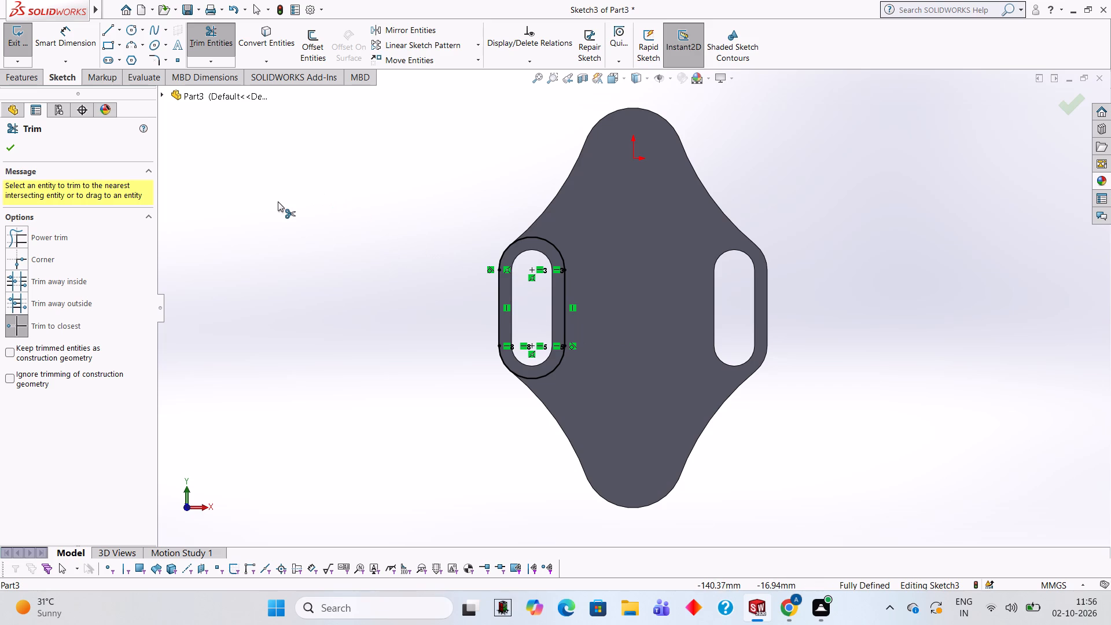
Draw two circles of radius 8 mm centred on the left slot's upper and lower end arcs, inside the 13 mm outline.
click(131, 27)
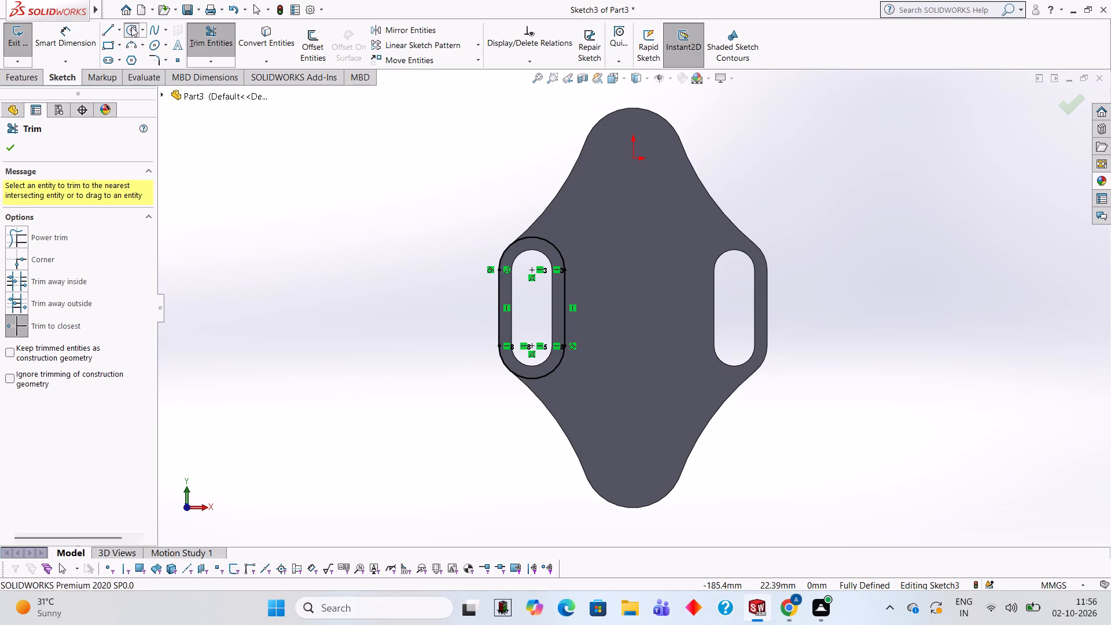
click(531, 267)
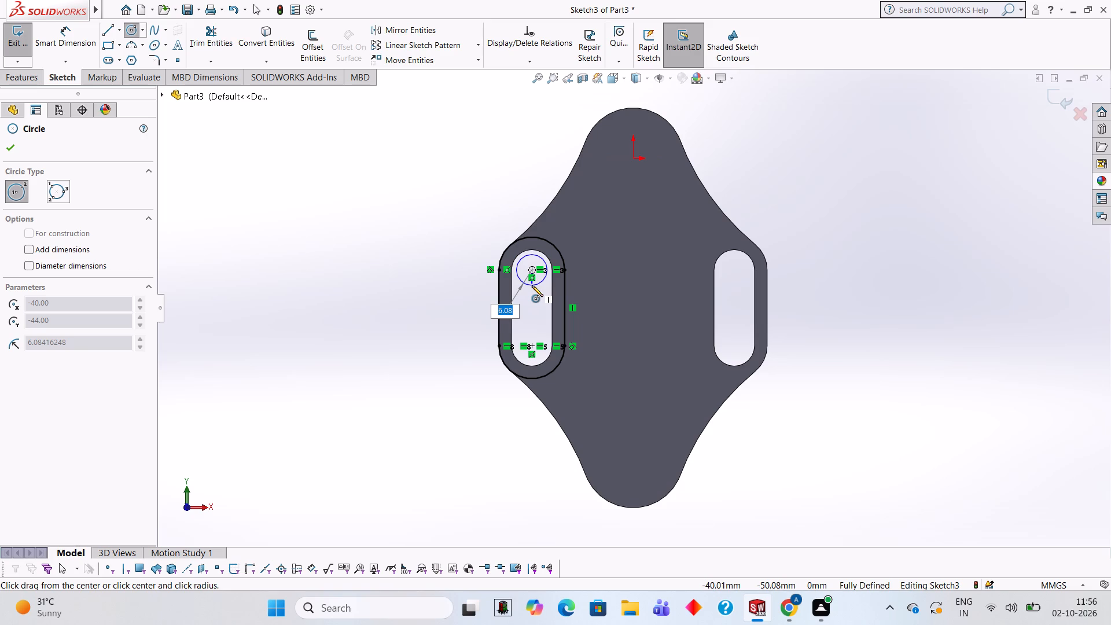
key(8)
key(Return)
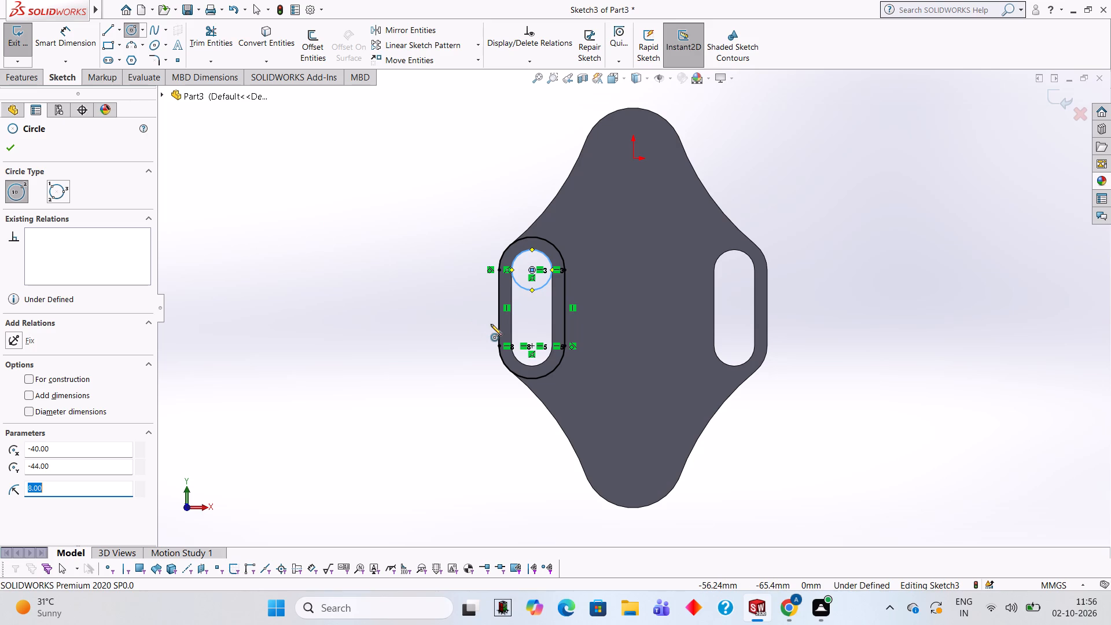
click(532, 346)
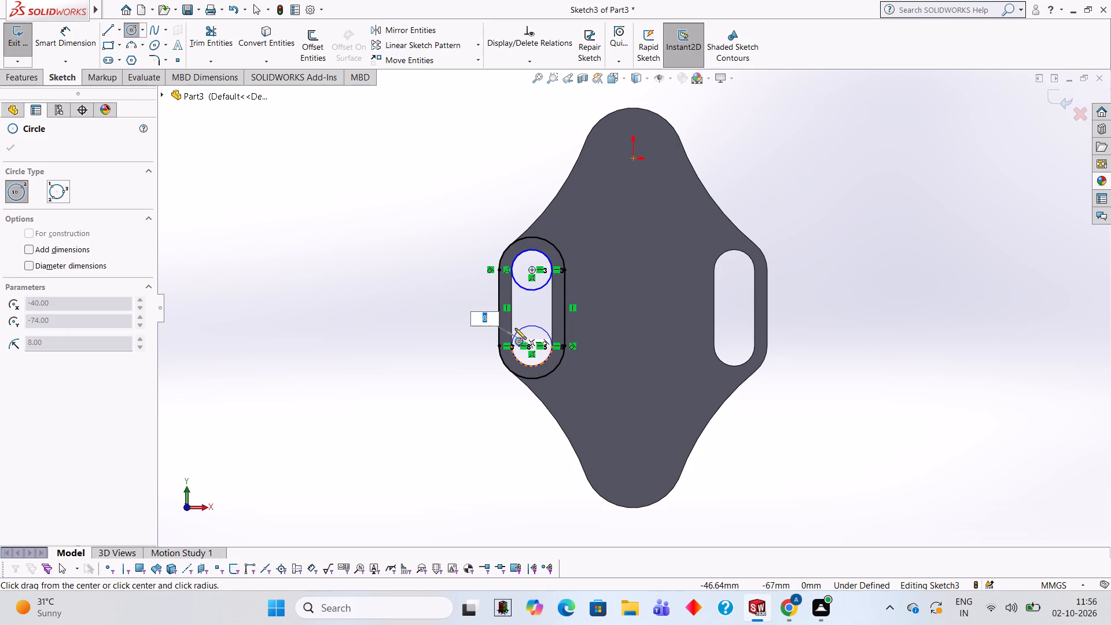
key(8)
key(Return)
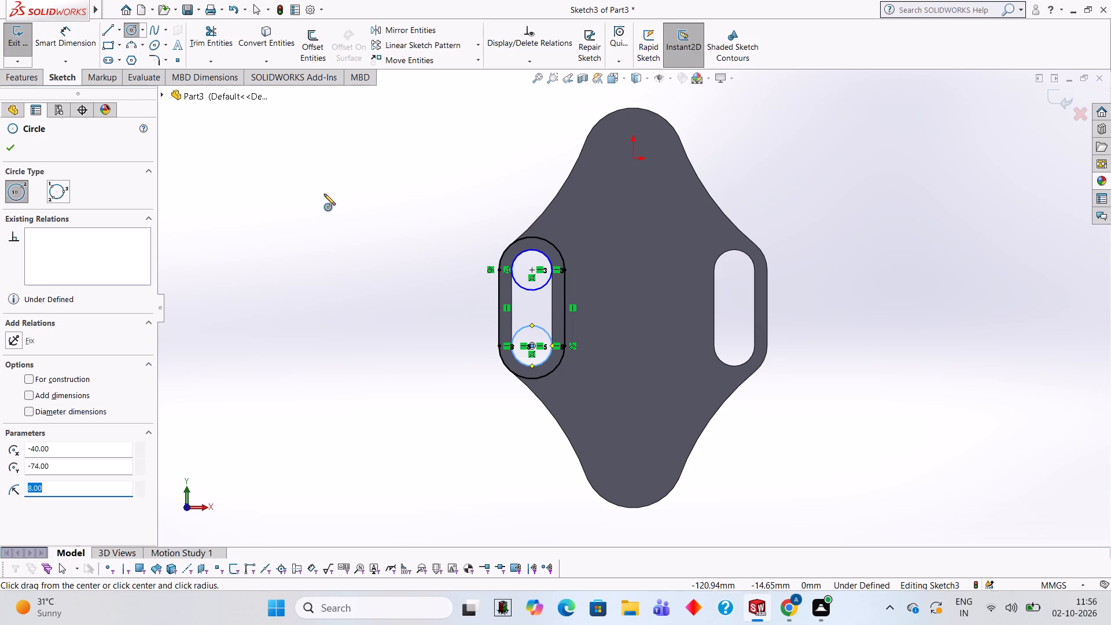
Connect the two 8 mm radius circles with 30 mm vertical lines along both sides of the left slot.
click(110, 22)
click(111, 24)
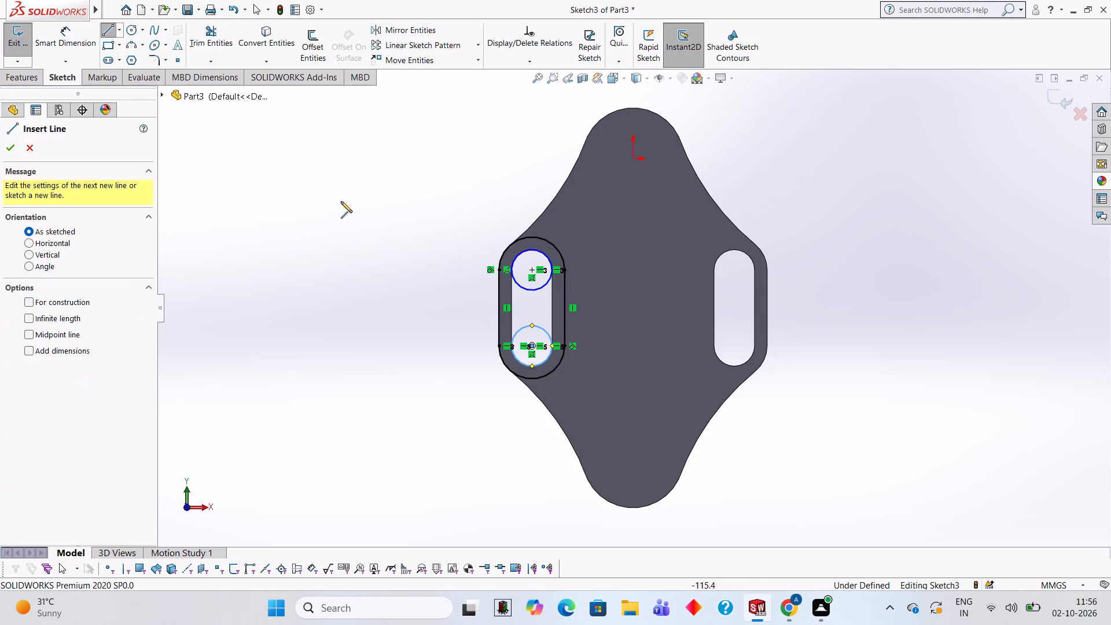
click(551, 269)
click(551, 347)
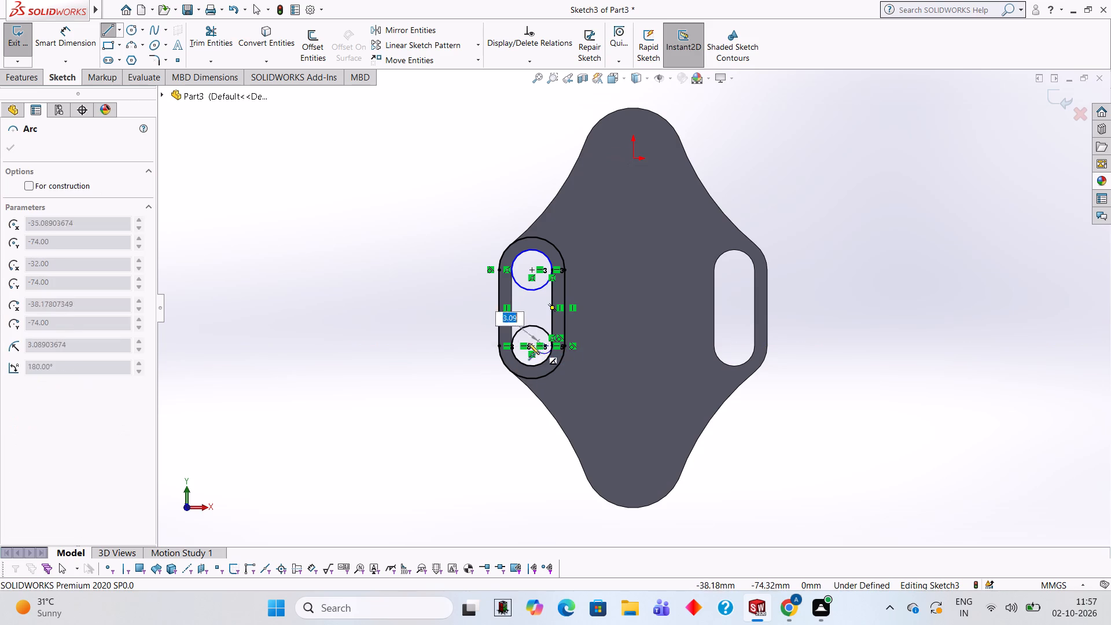
key(Escape)
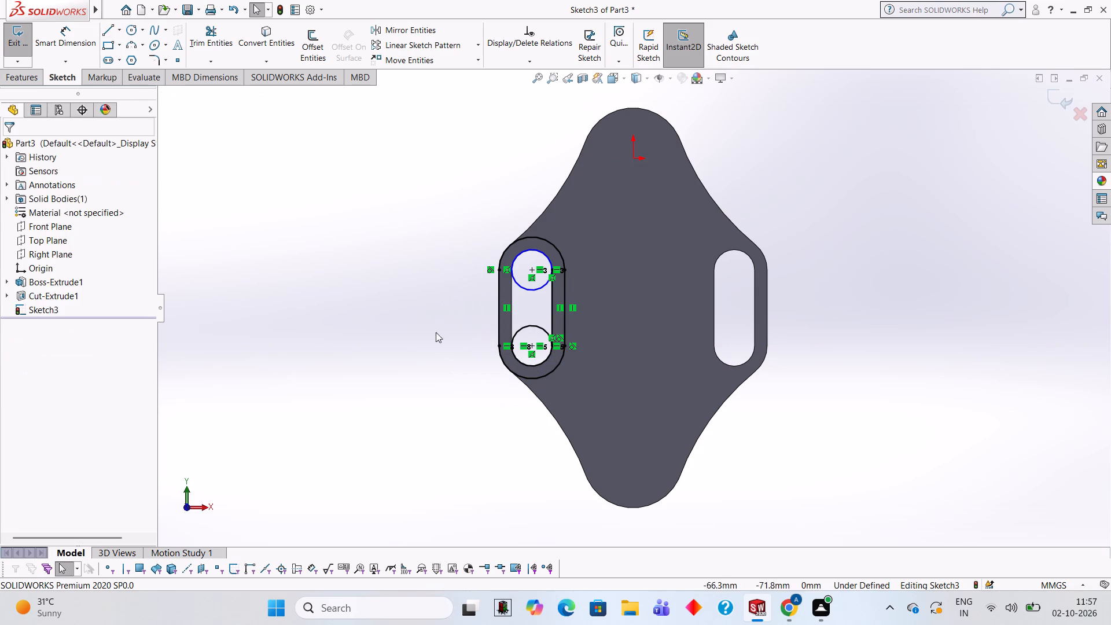
click(109, 25)
click(512, 270)
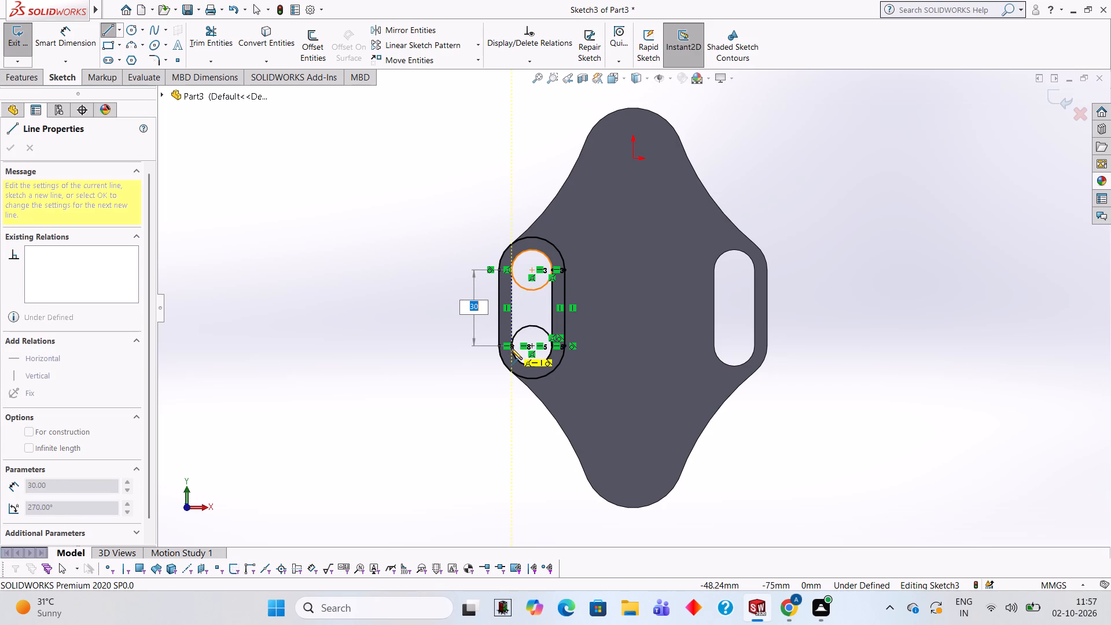
click(511, 348)
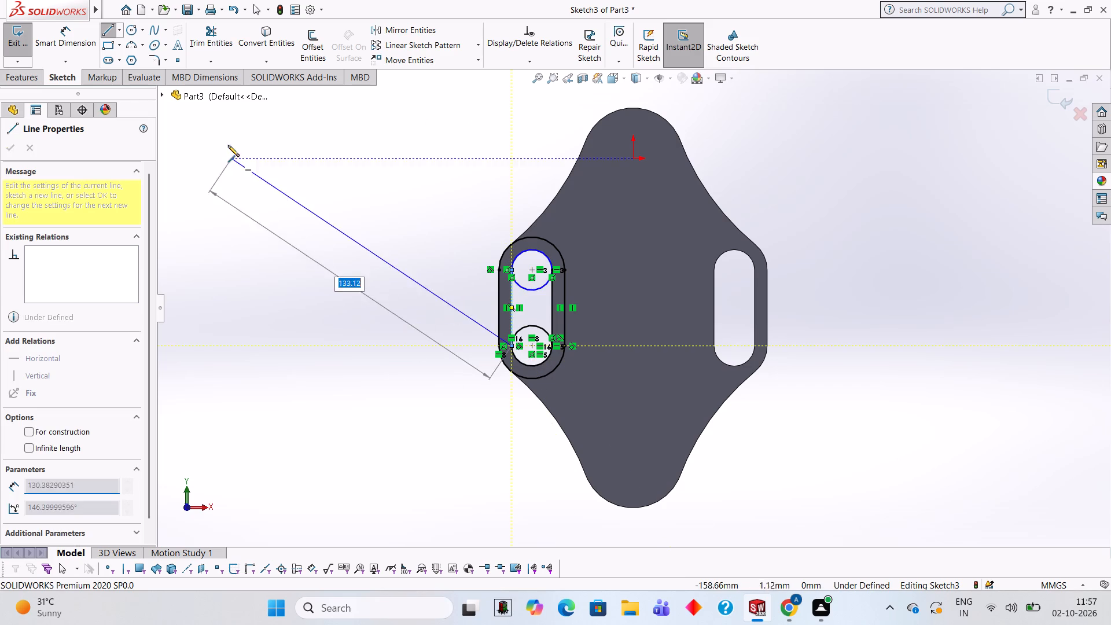
Trim the inner arcs of both 8 mm radius circles, leaving a closed inner slot outline.
click(217, 52)
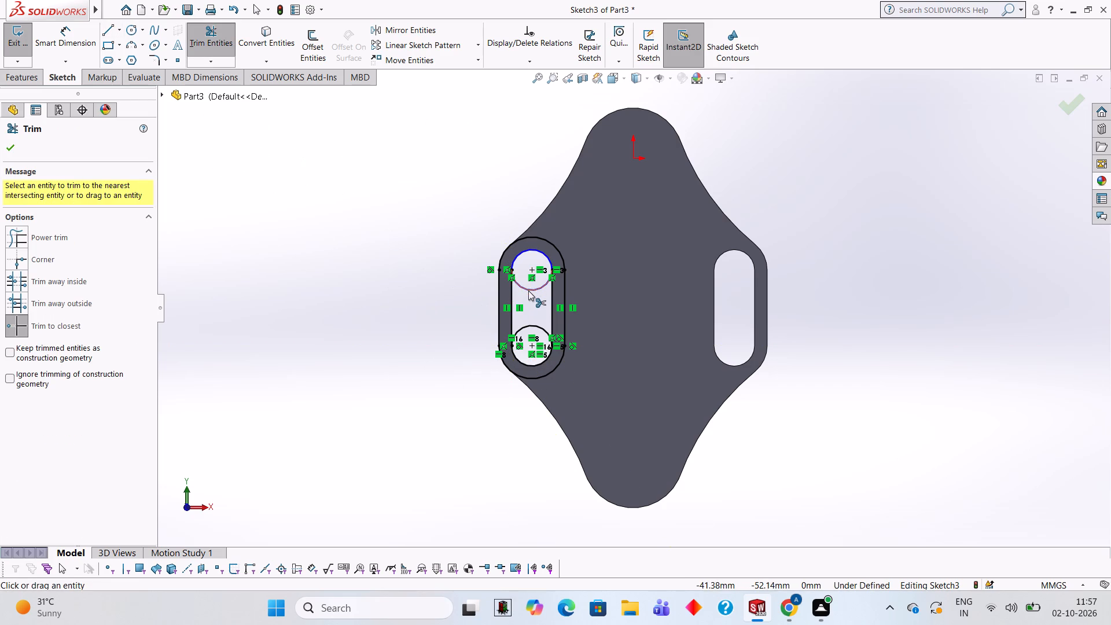
click(528, 291)
click(528, 326)
Extrude the ring between the two slot outlines as a 10 mm blind boss merged with the plate.
middle_drag(416, 237, 436, 249)
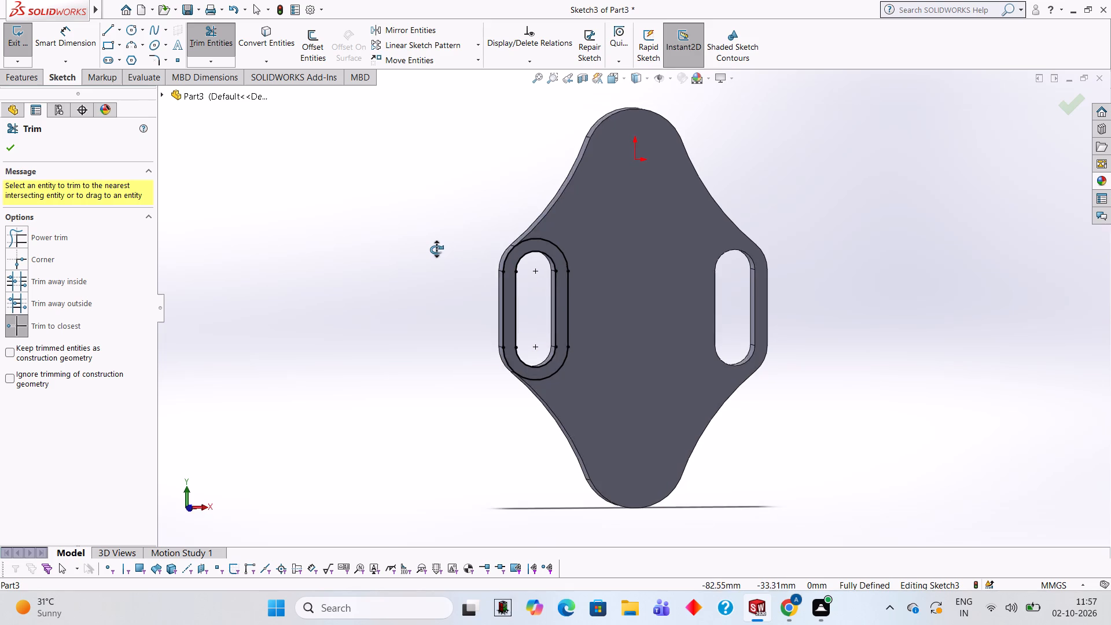
middle_drag(436, 249, 445, 256)
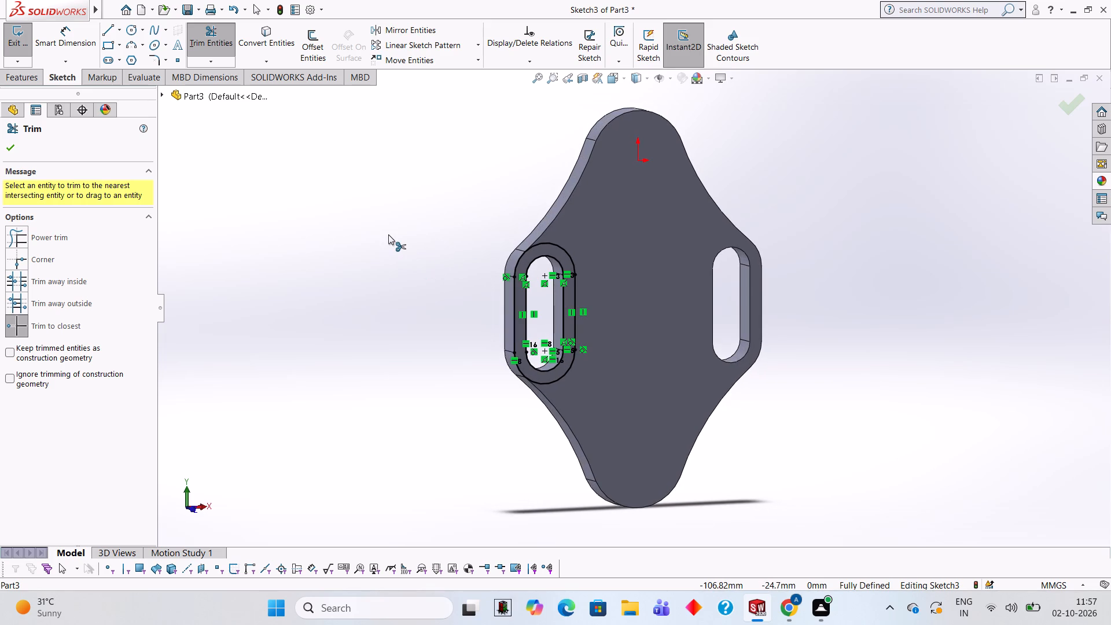
click(24, 82)
click(38, 39)
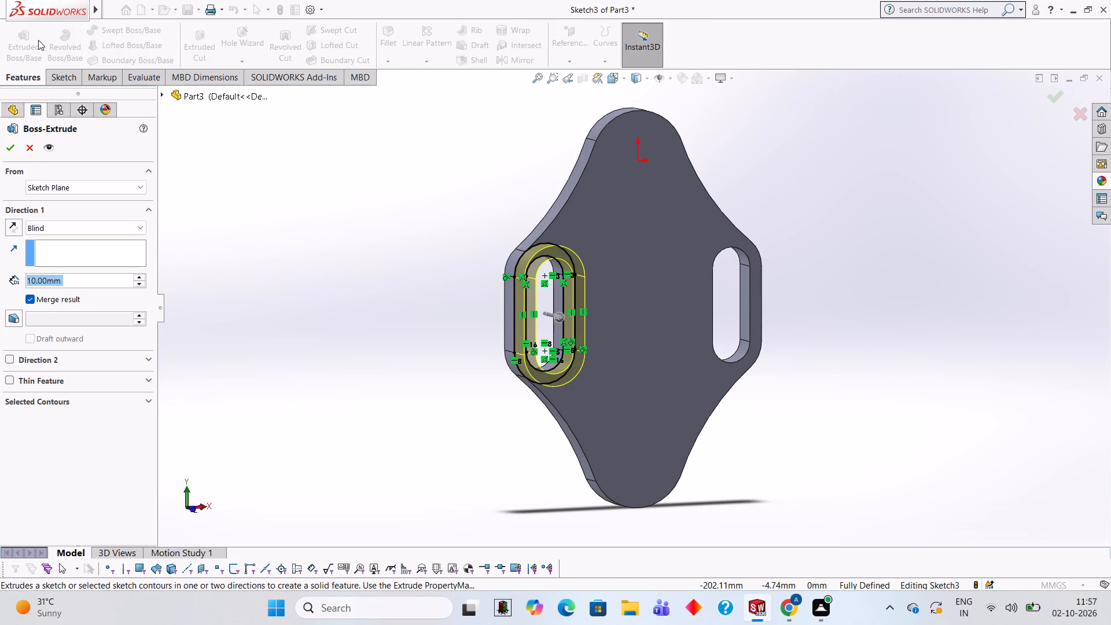
click(3, 149)
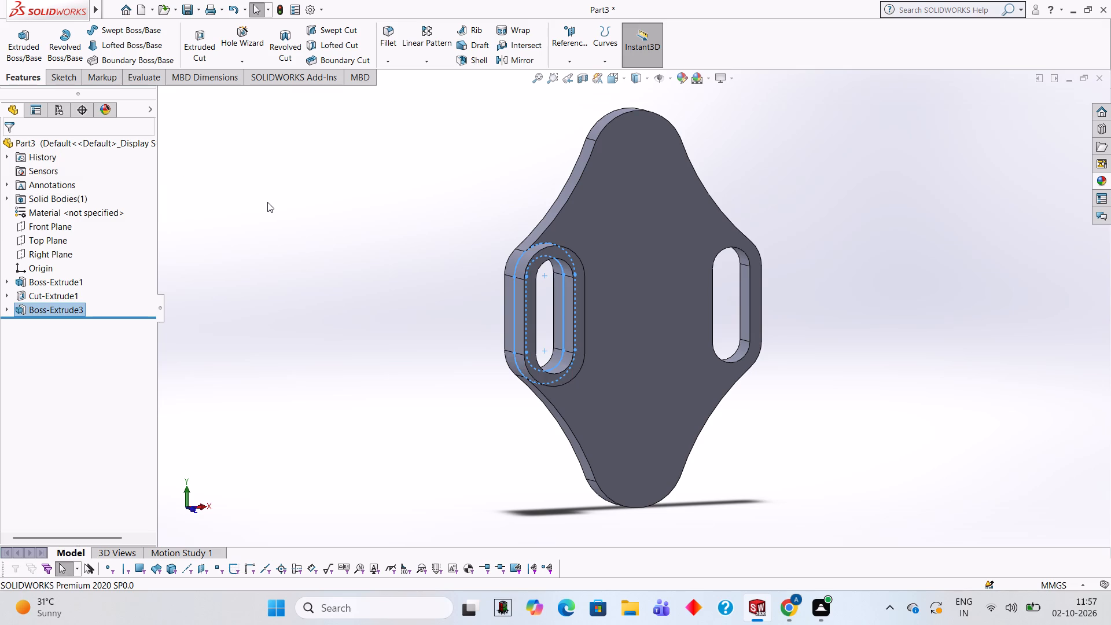
click(267, 201)
Sketch two circles of radius 10 mm on the plate's front face, centred on its upper and lower rounded ends.
middle_drag(513, 220, 426, 228)
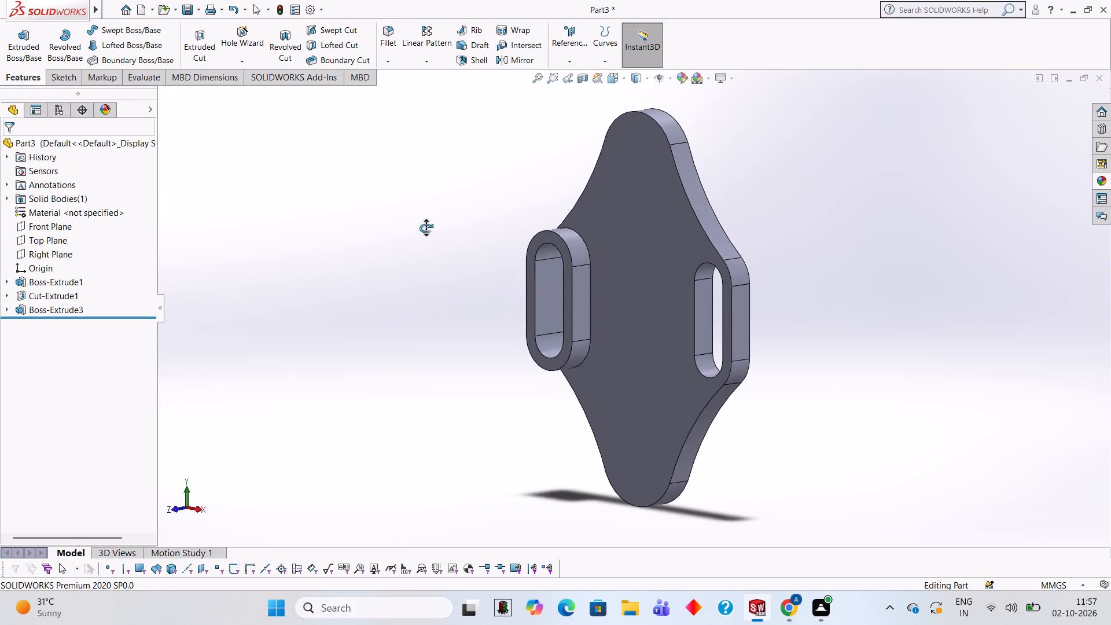
middle_drag(426, 228, 417, 229)
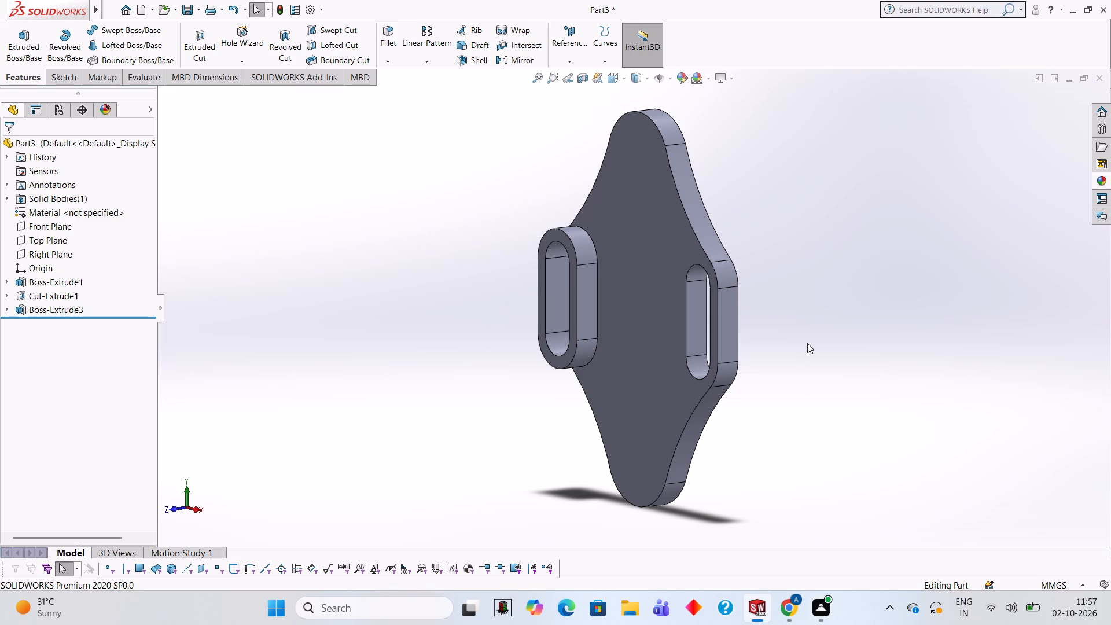
middle_drag(803, 252, 824, 262)
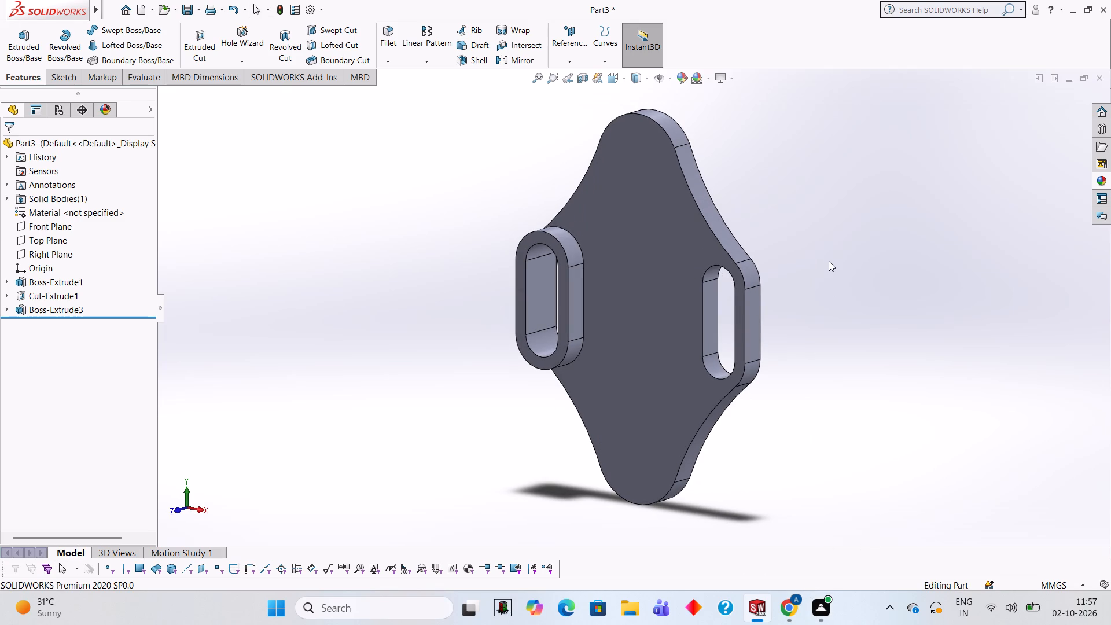
key(Right)
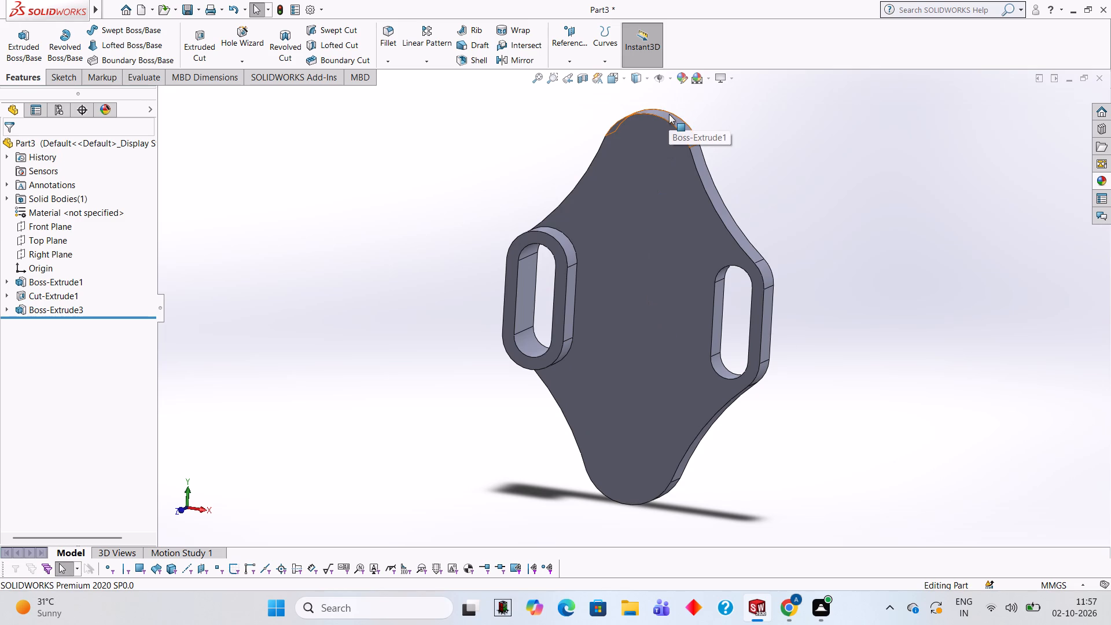
click(642, 258)
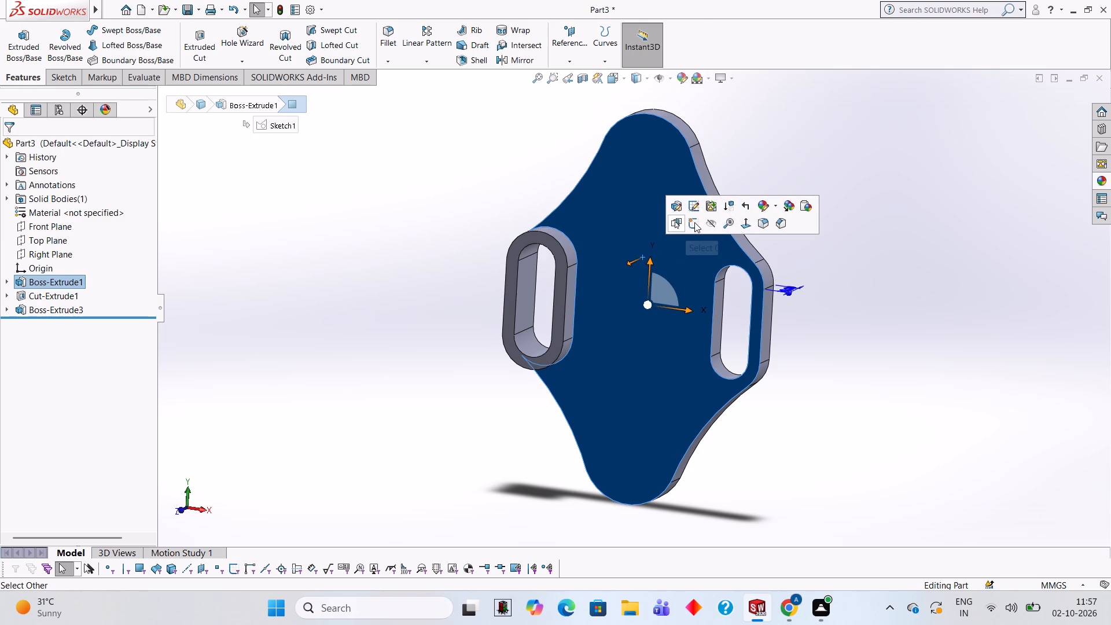
click(694, 223)
key(ctrl+8)
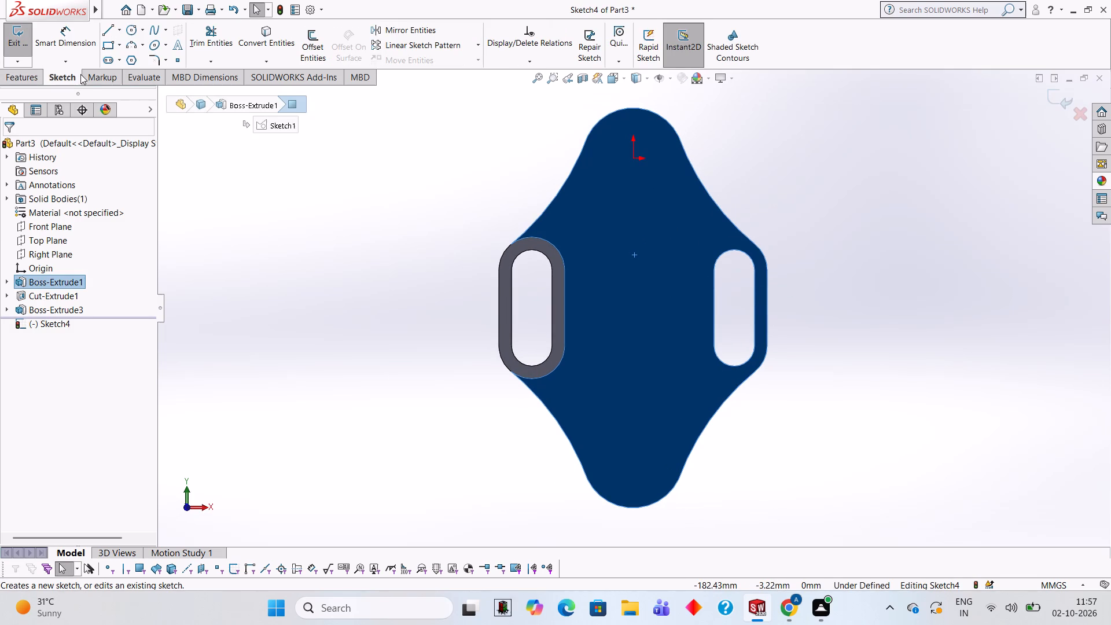
click(134, 26)
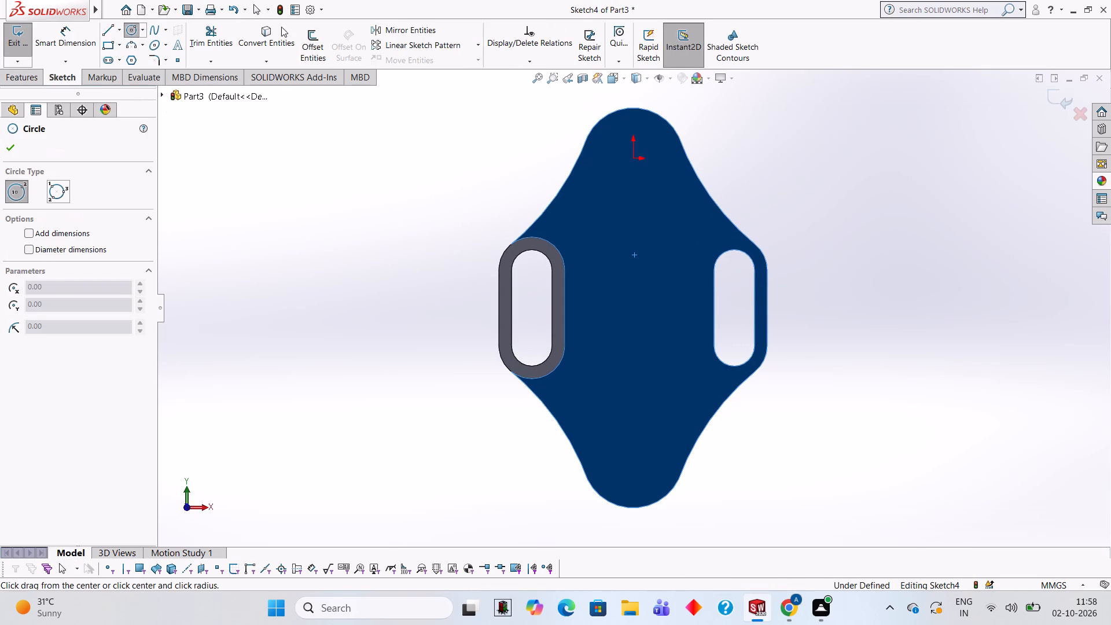
click(631, 159)
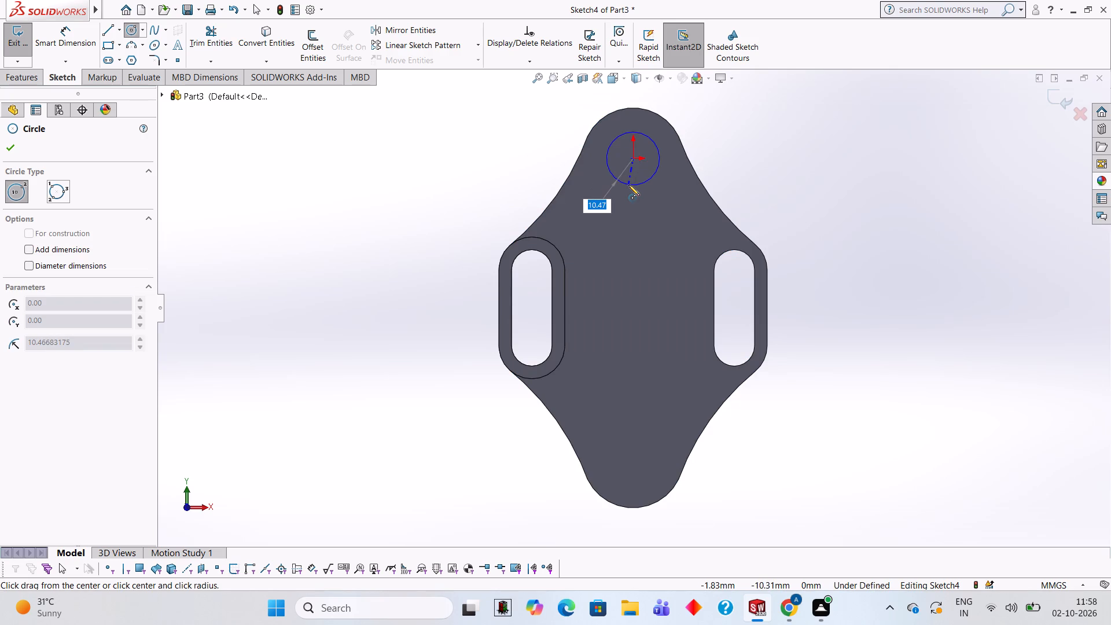
key(1)
key(0)
key(Return)
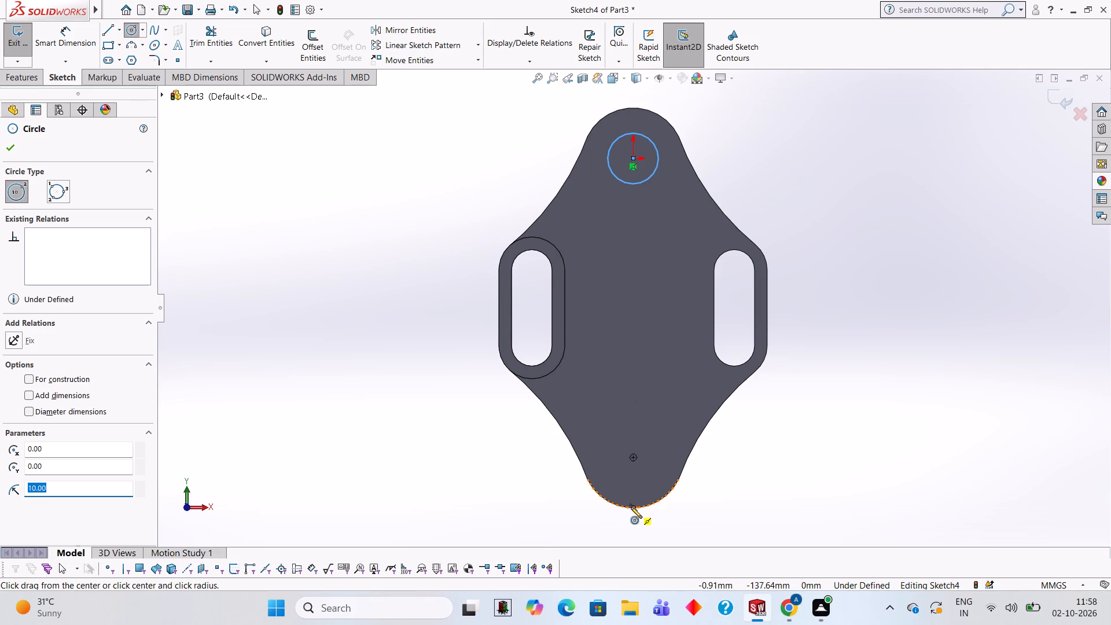
click(632, 456)
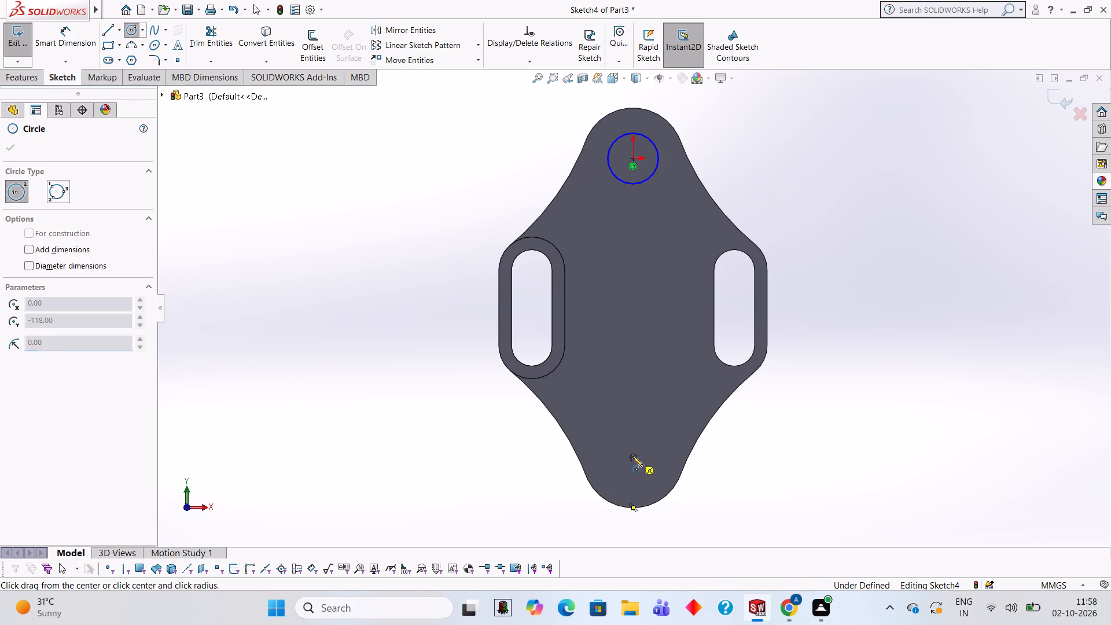
text(10)
key(Return)
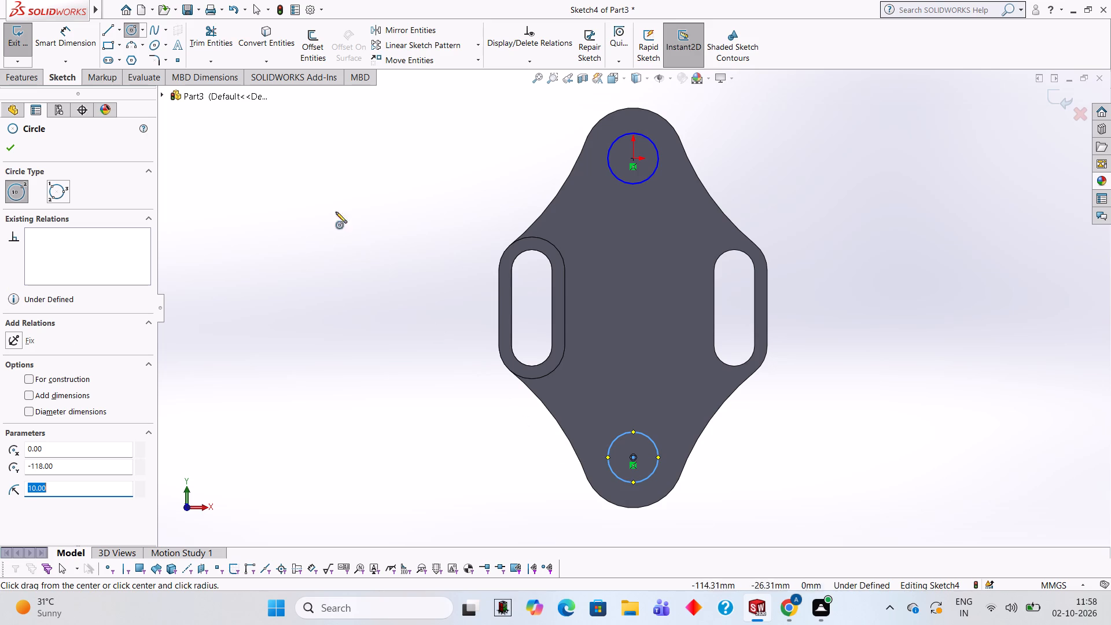
Cut-extrude both 10 mm radius circles to a blind depth of 10 mm, making holes at the plate's ends.
click(34, 76)
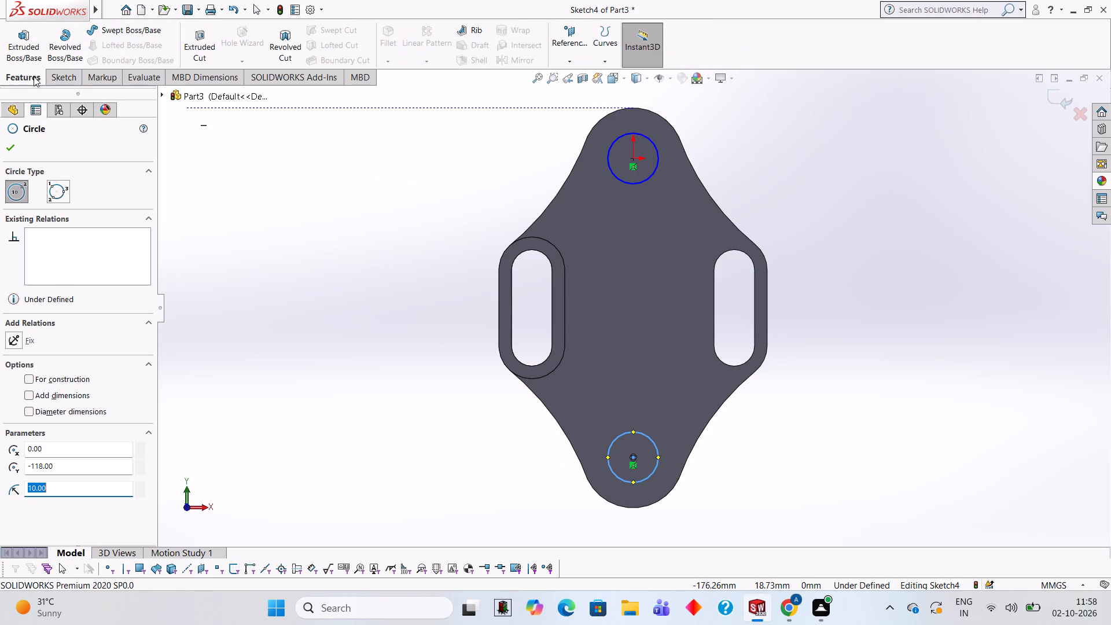
click(197, 36)
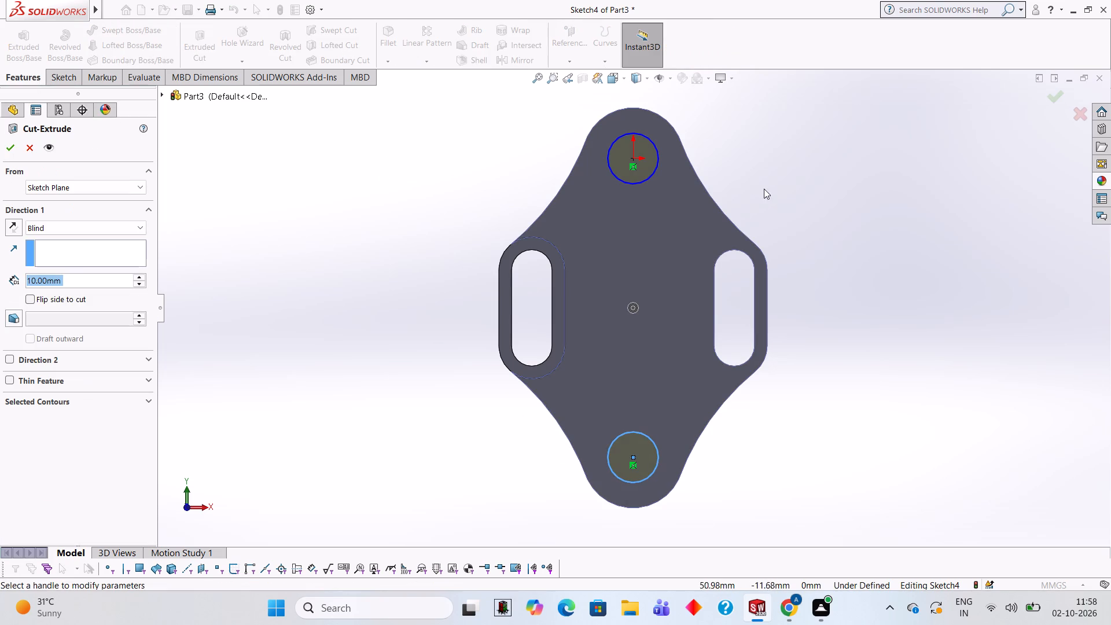
click(6, 150)
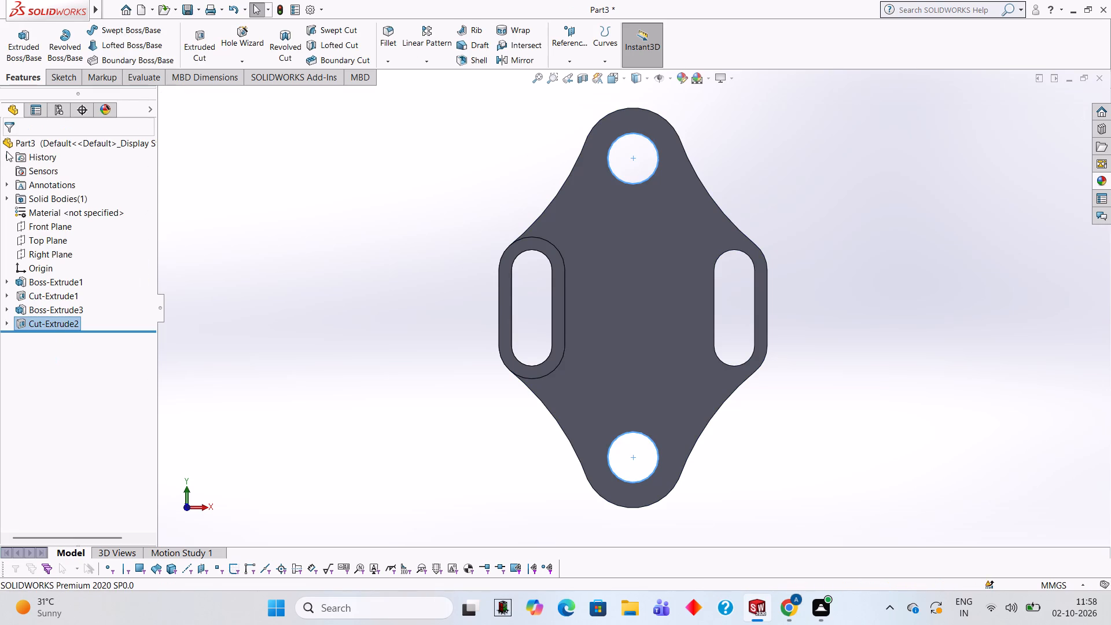
click(309, 270)
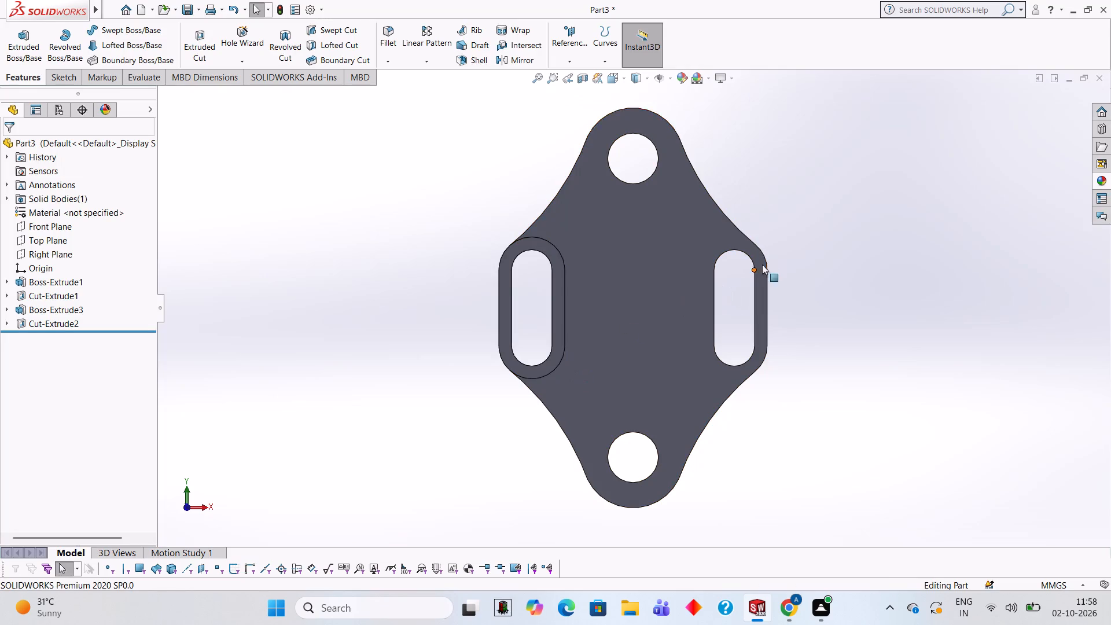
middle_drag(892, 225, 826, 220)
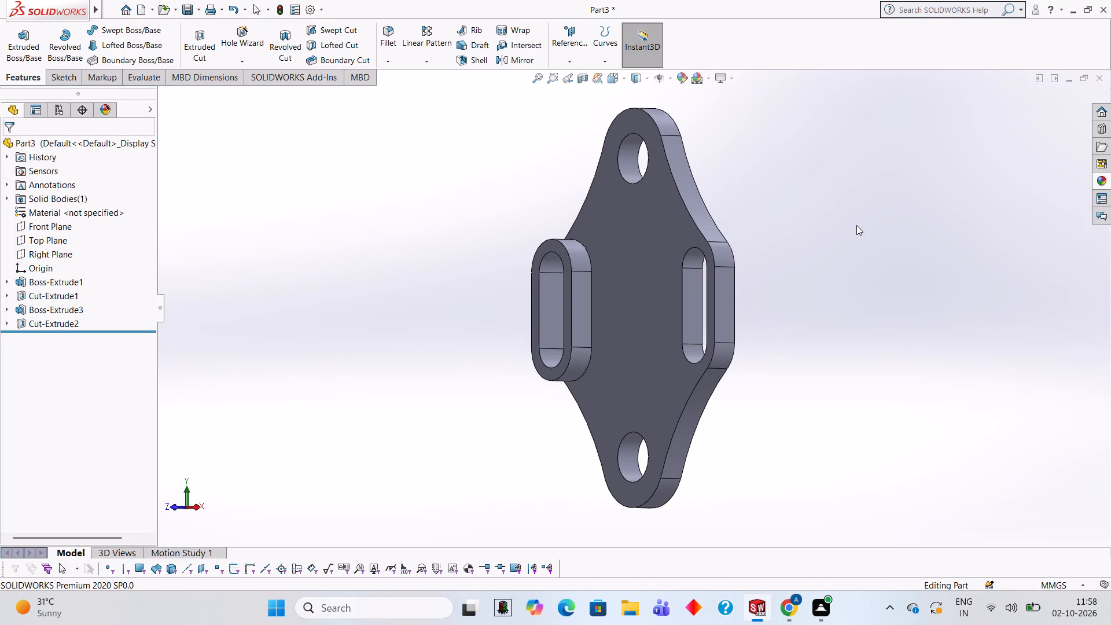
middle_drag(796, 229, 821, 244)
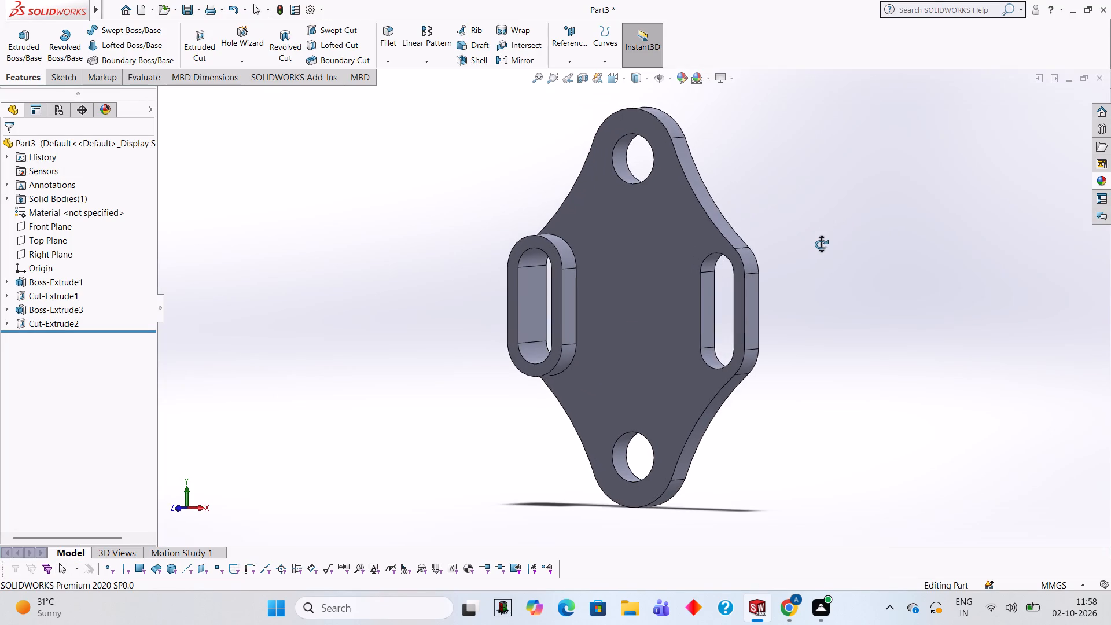
Open a new sketch on the plate's front face and view it straight on.
middle_drag(821, 244, 837, 250)
click(658, 297)
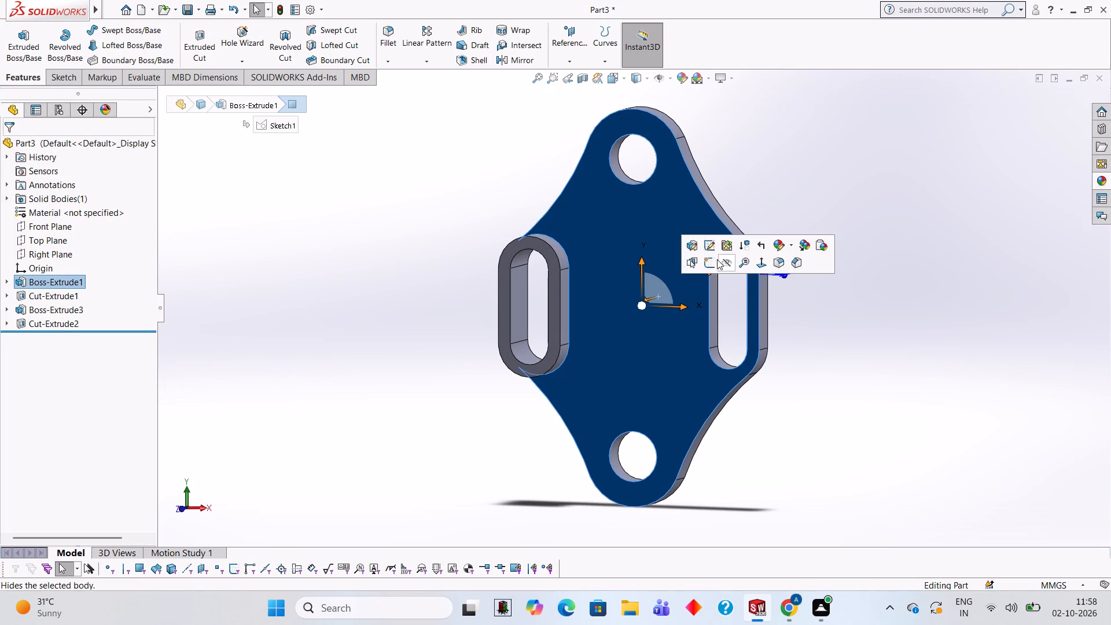
click(710, 260)
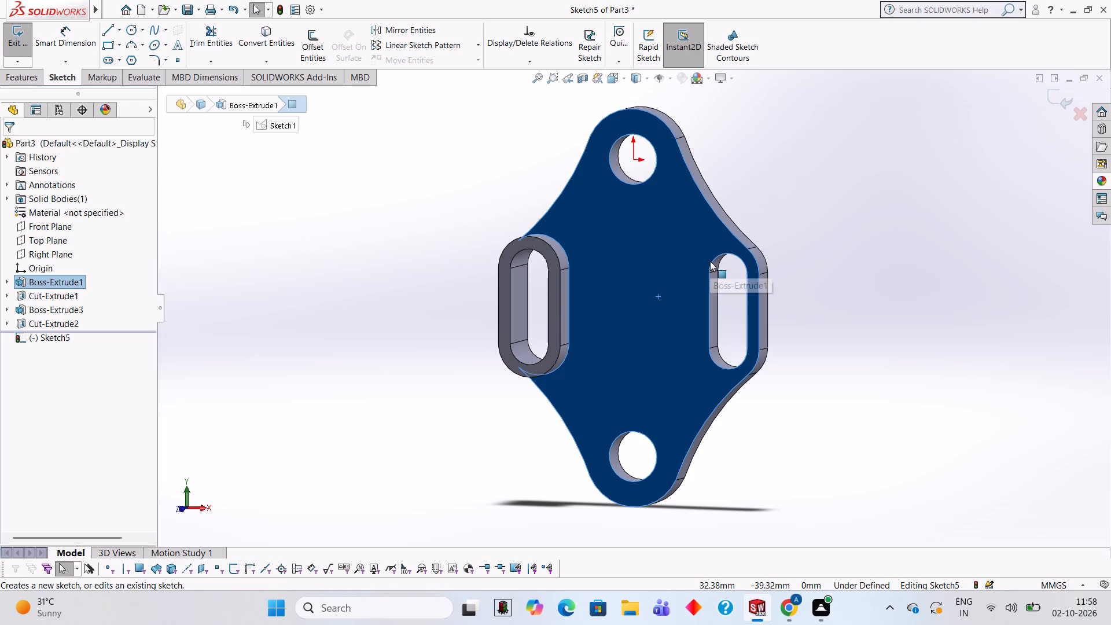
key(ctrl+8)
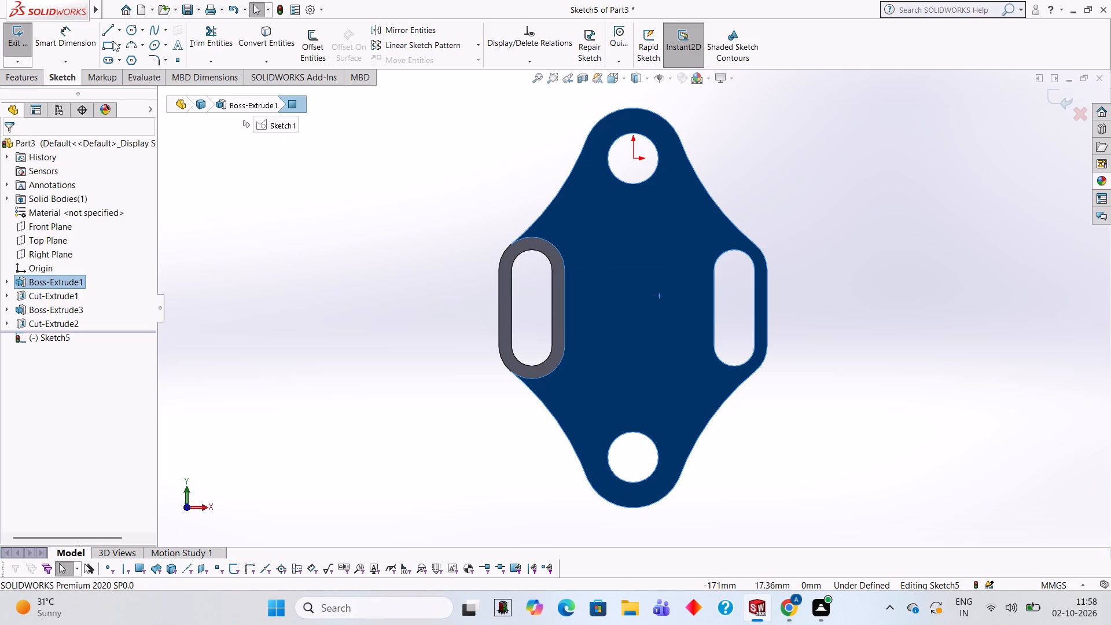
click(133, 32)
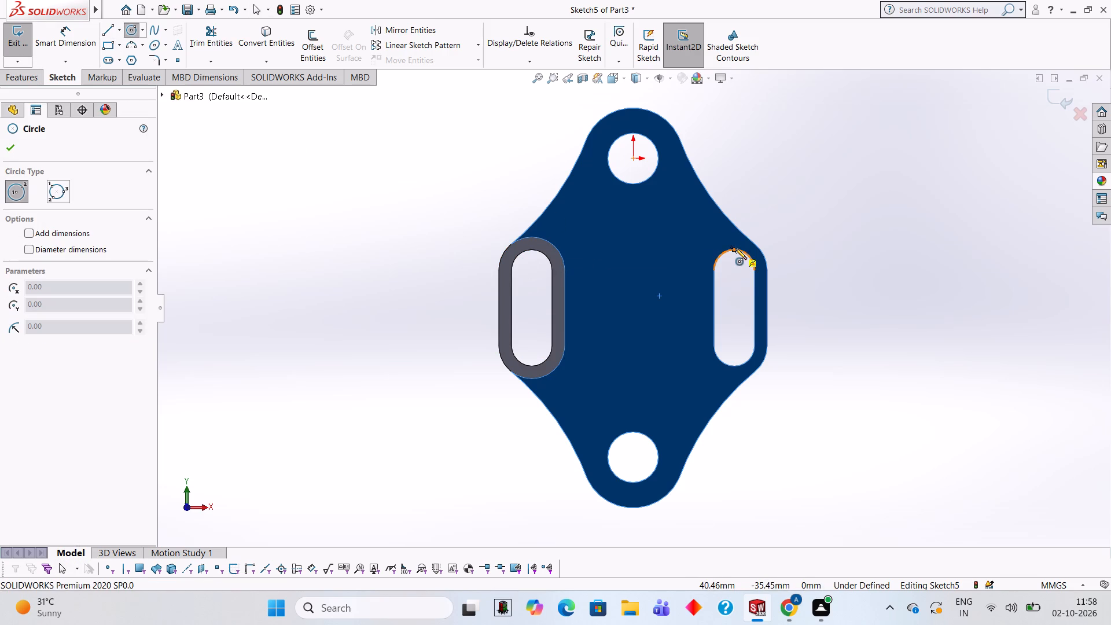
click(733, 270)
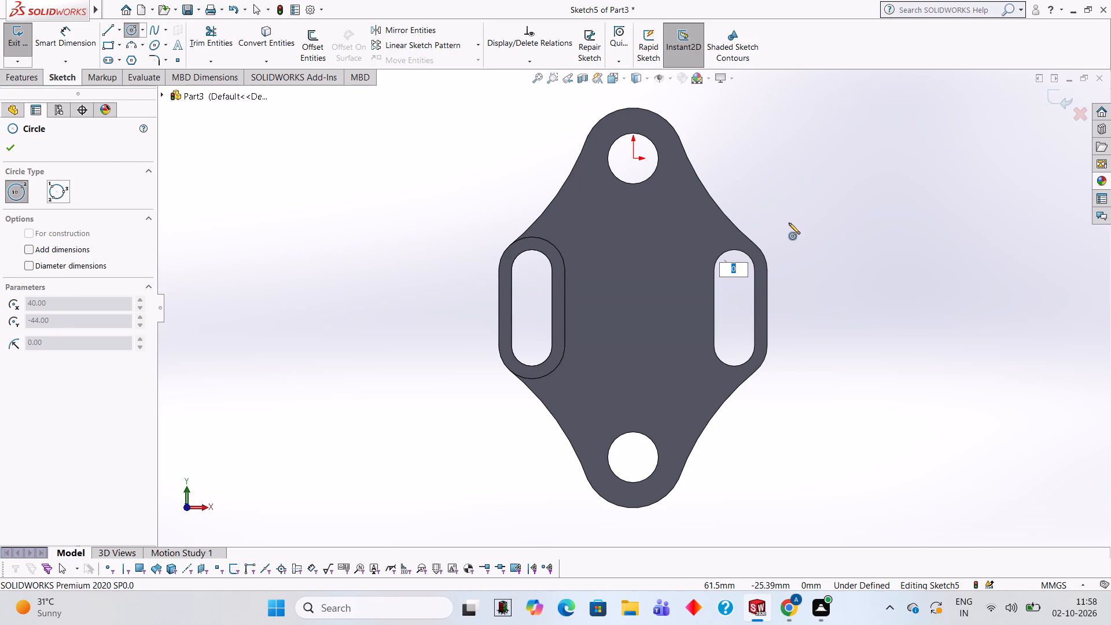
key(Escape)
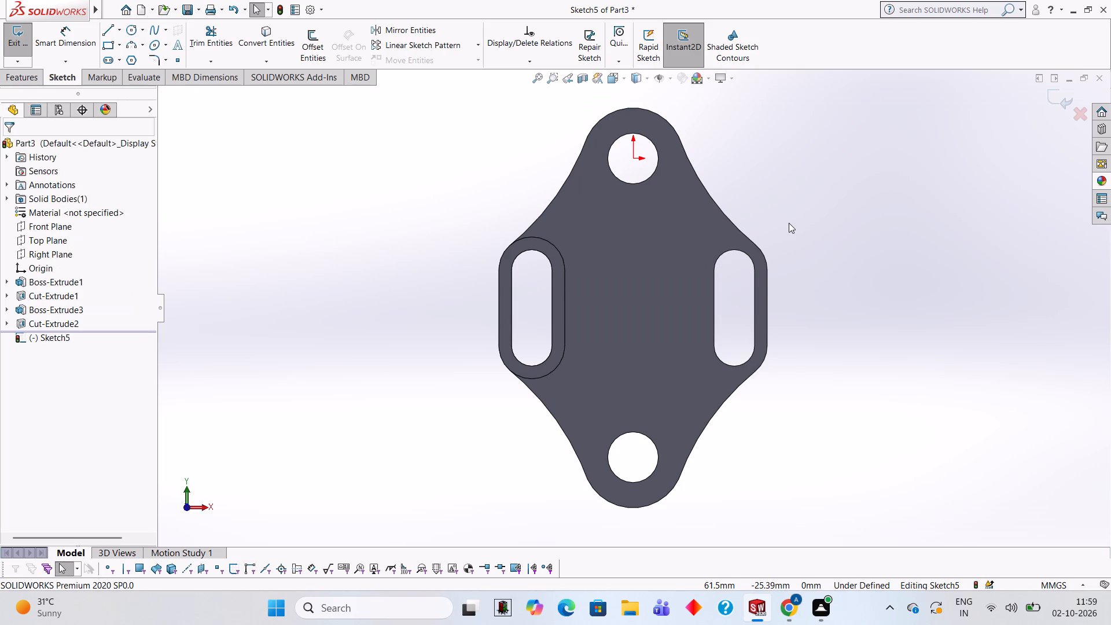
Sketch two circles of radius 13 mm centred on the upper and lower end arcs of the plate's right-hand slot.
click(129, 24)
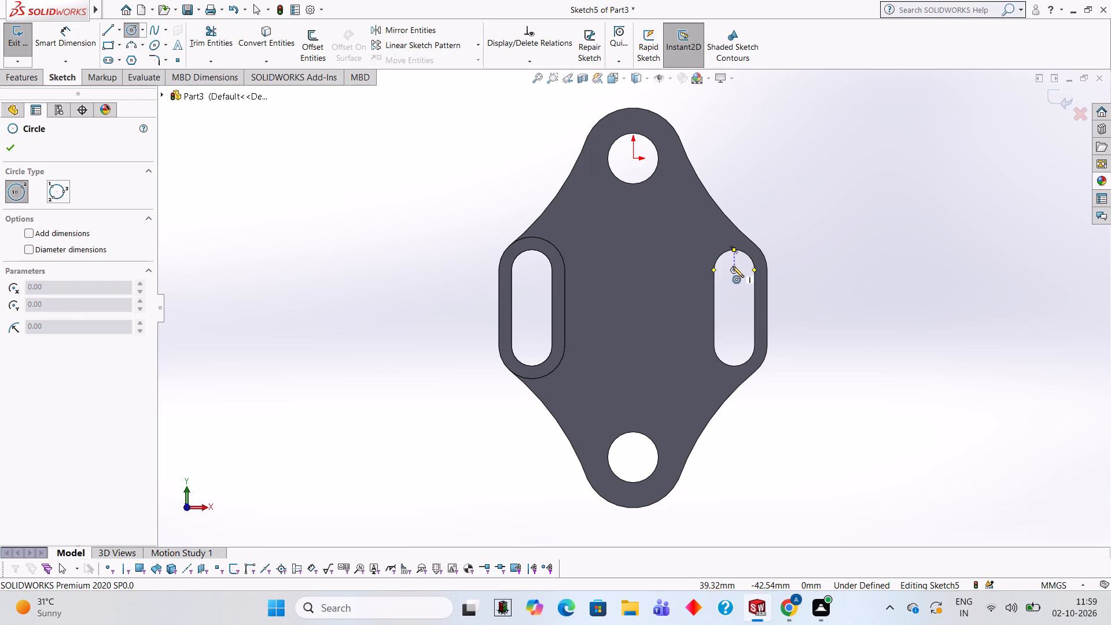
click(733, 267)
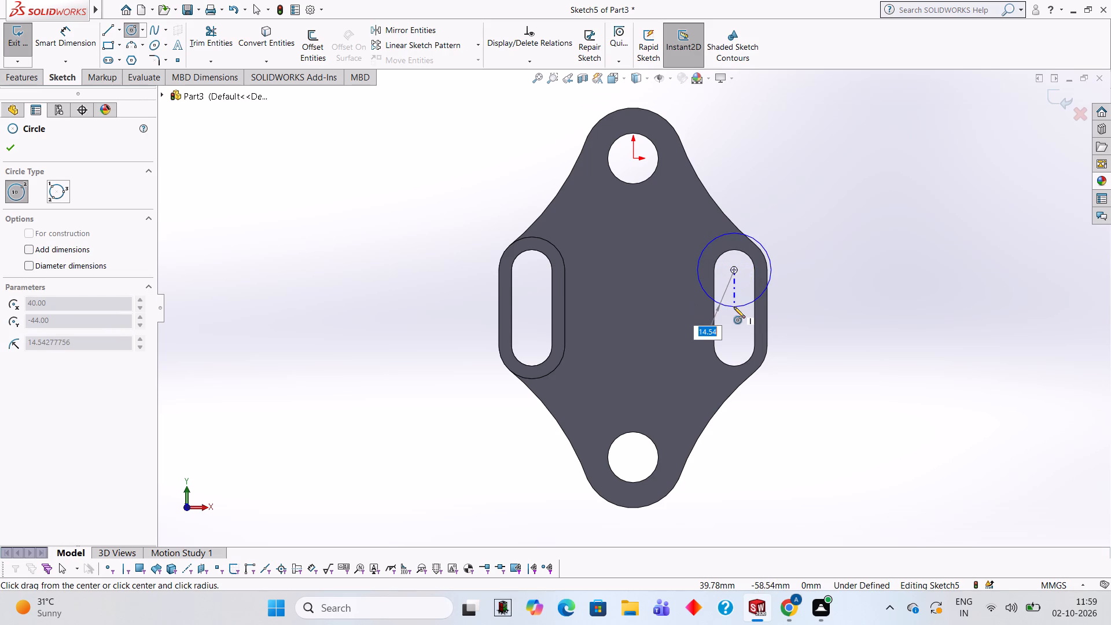
key(1)
key(3)
key(Return)
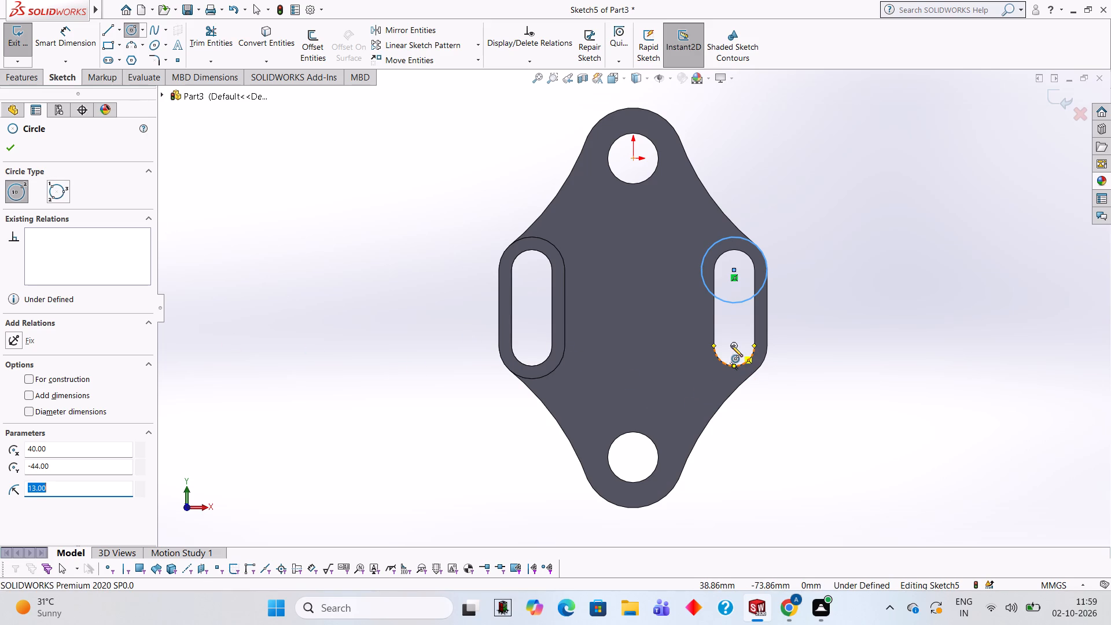
click(731, 345)
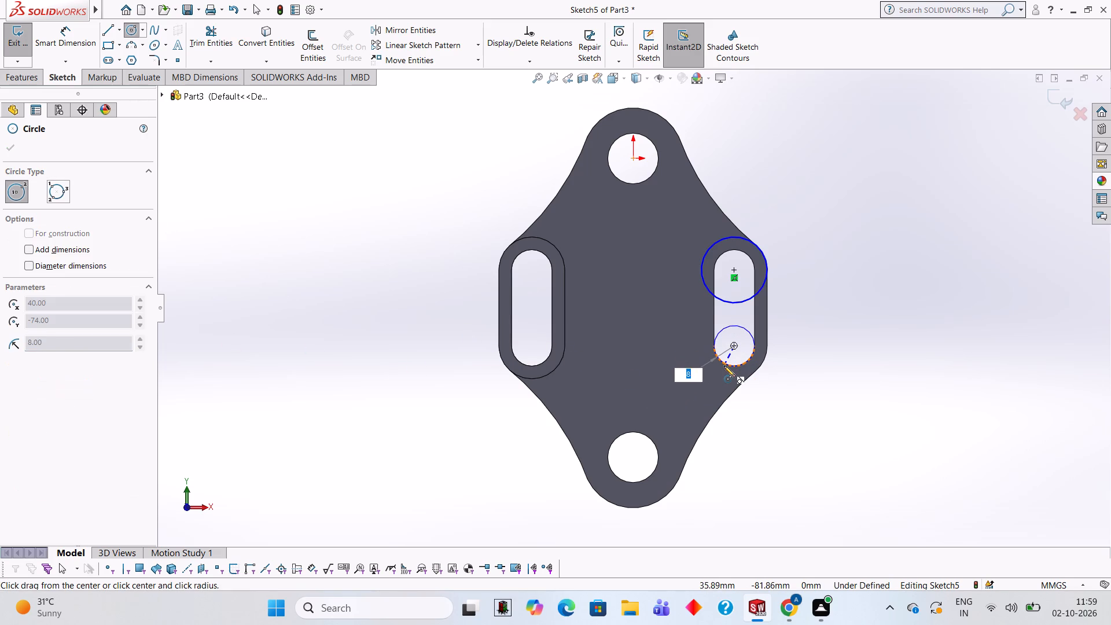
key(1)
key(3)
key(Return)
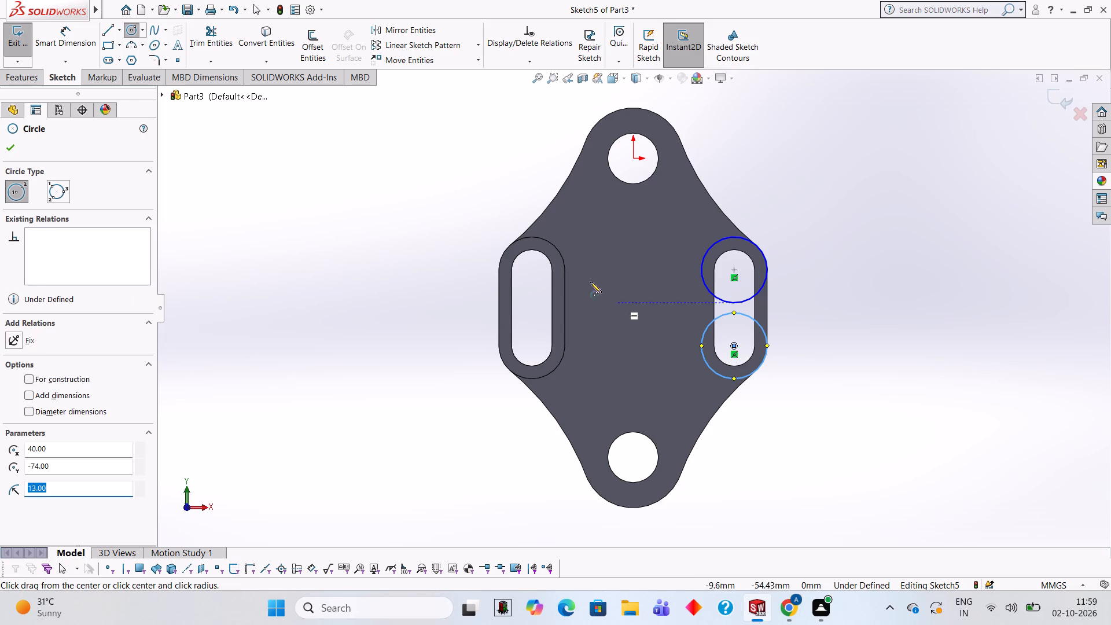
Sketch two circles of radius 8 mm concentric with the upper and lower 13 mm radius circles at the right-hand slot.
click(735, 270)
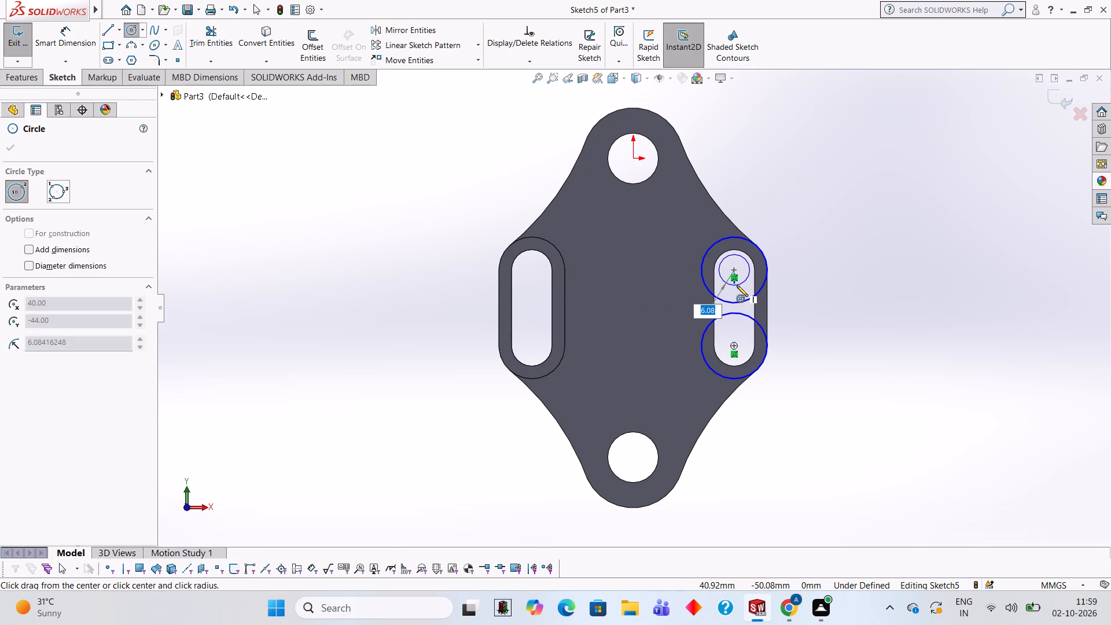
key(8)
key(Return)
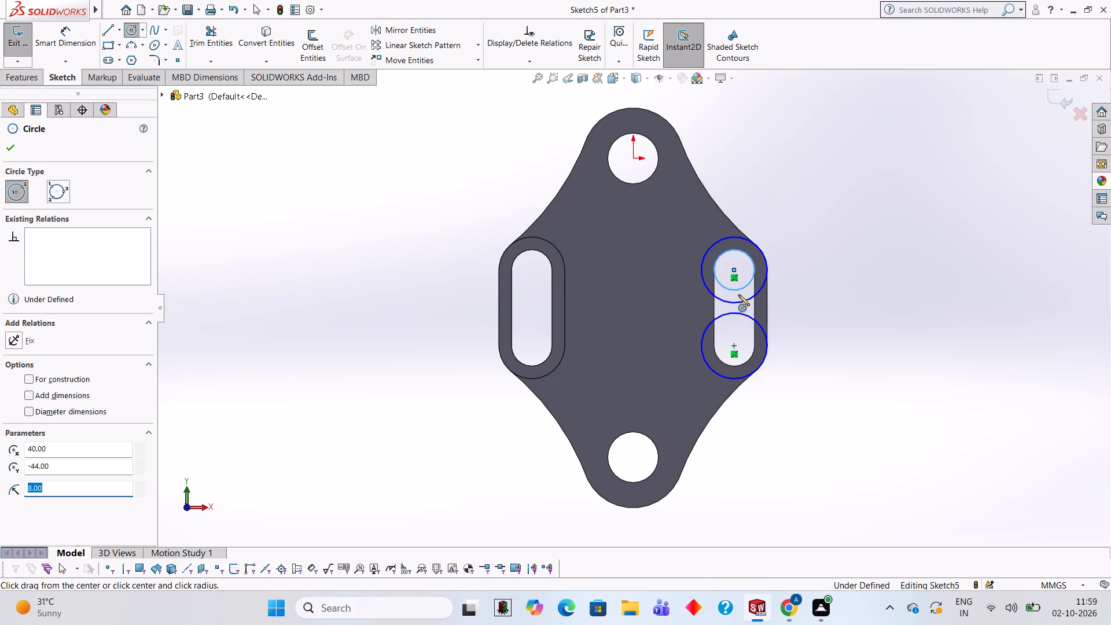
click(733, 345)
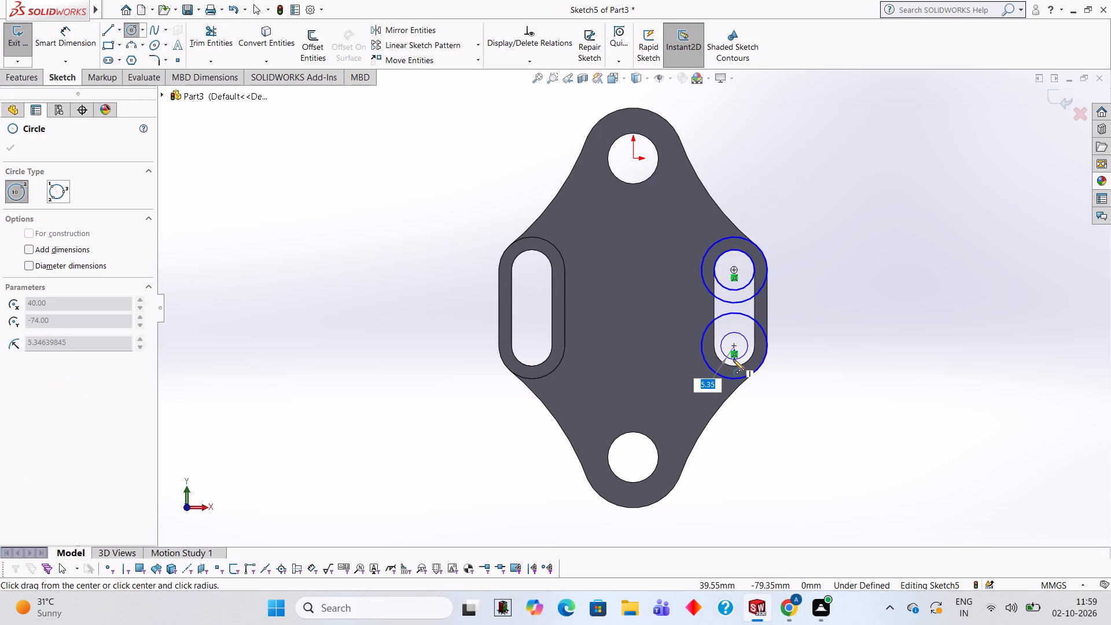
key(8)
key(Return)
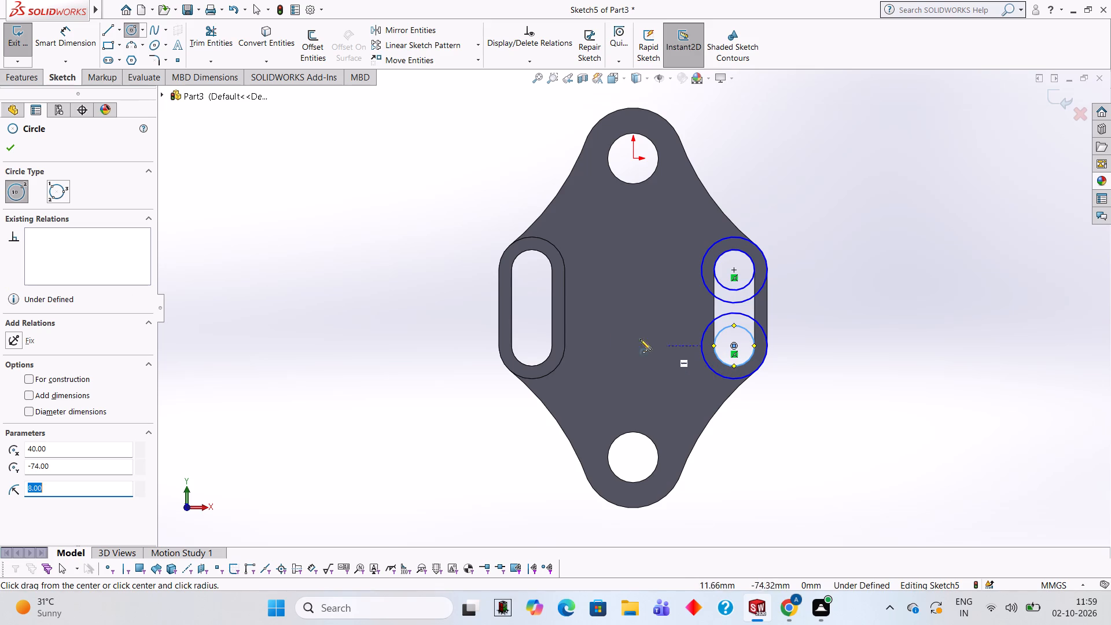
Start the Line tool to draw the straight sides joining the upper and lower circles around the right-hand slot.
click(111, 30)
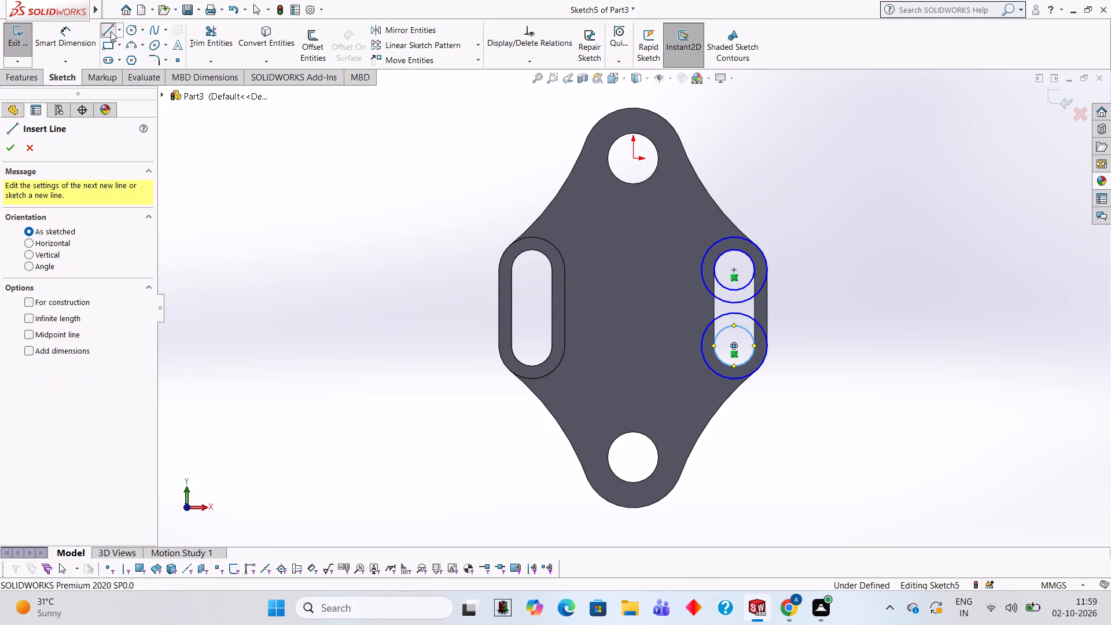
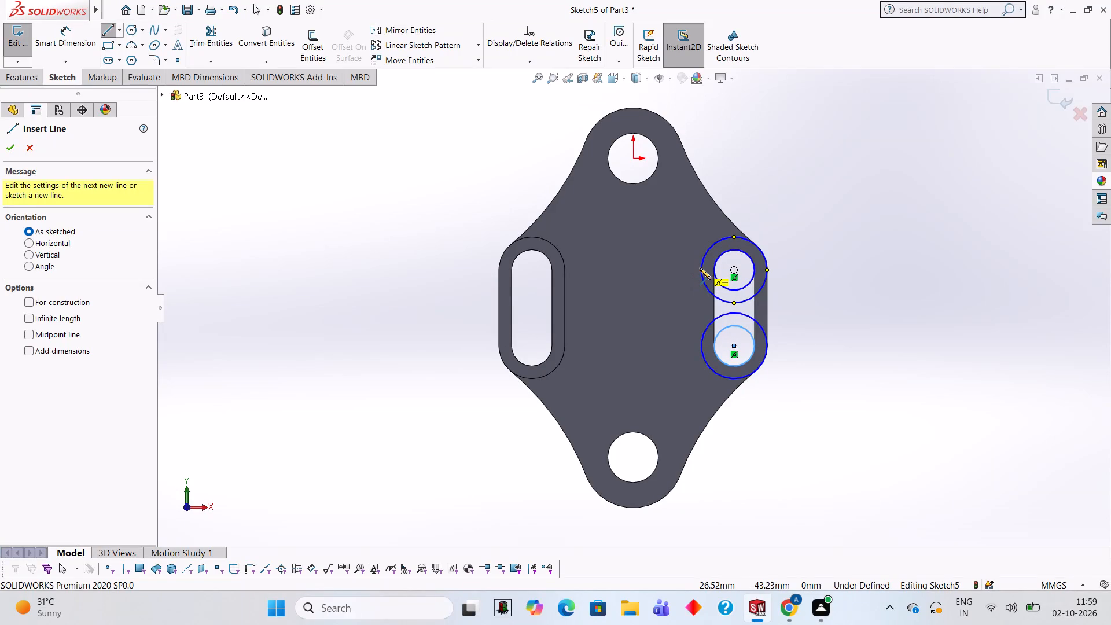
Draw a connected line chain on the 13 mm radius circles: two 30 mm vertical sides joined by a 26 mm horizontal line through the lower circle.
click(701, 270)
click(701, 347)
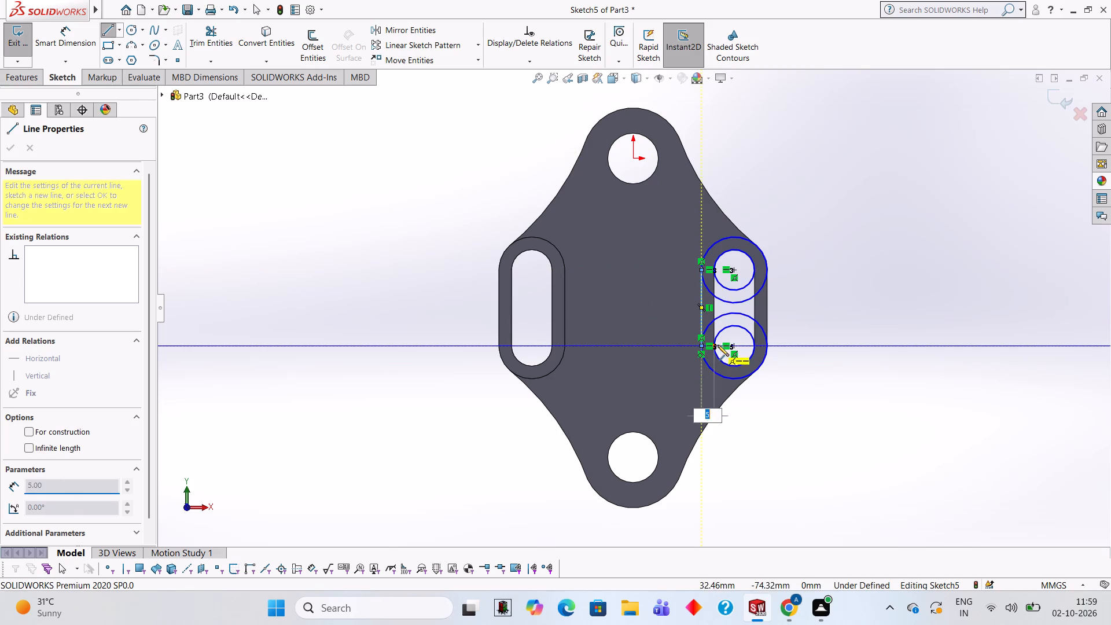
click(768, 345)
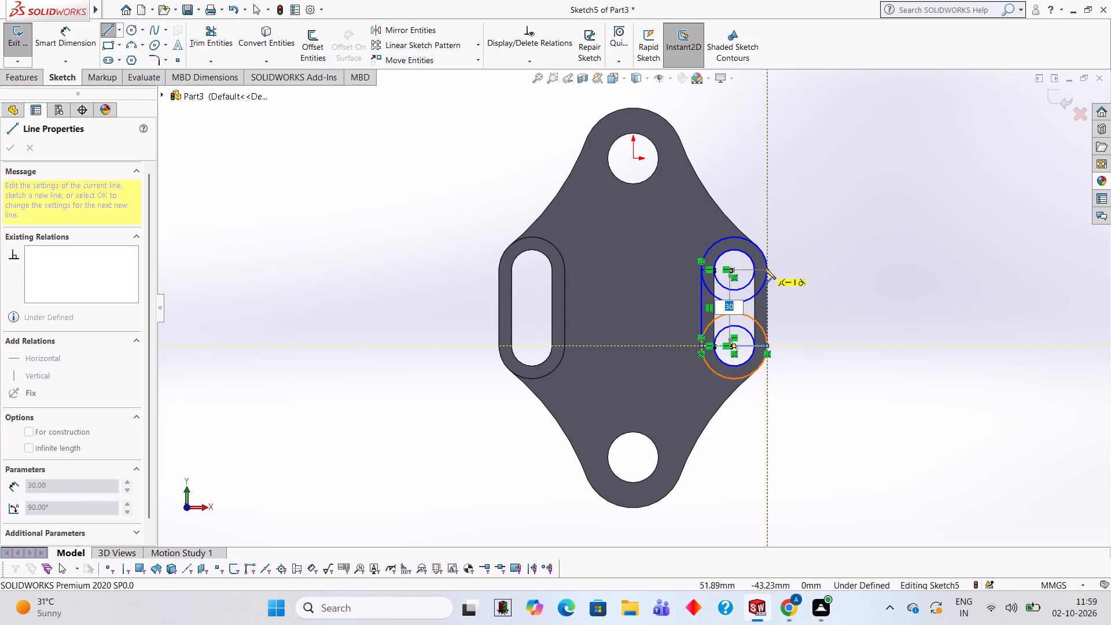
click(767, 269)
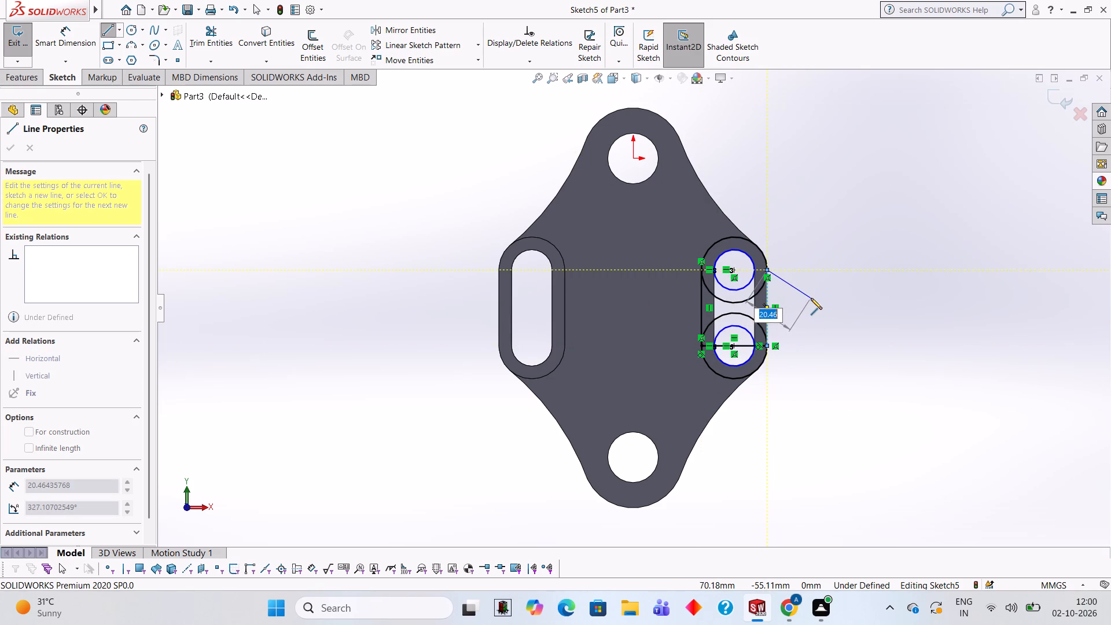
key(Escape)
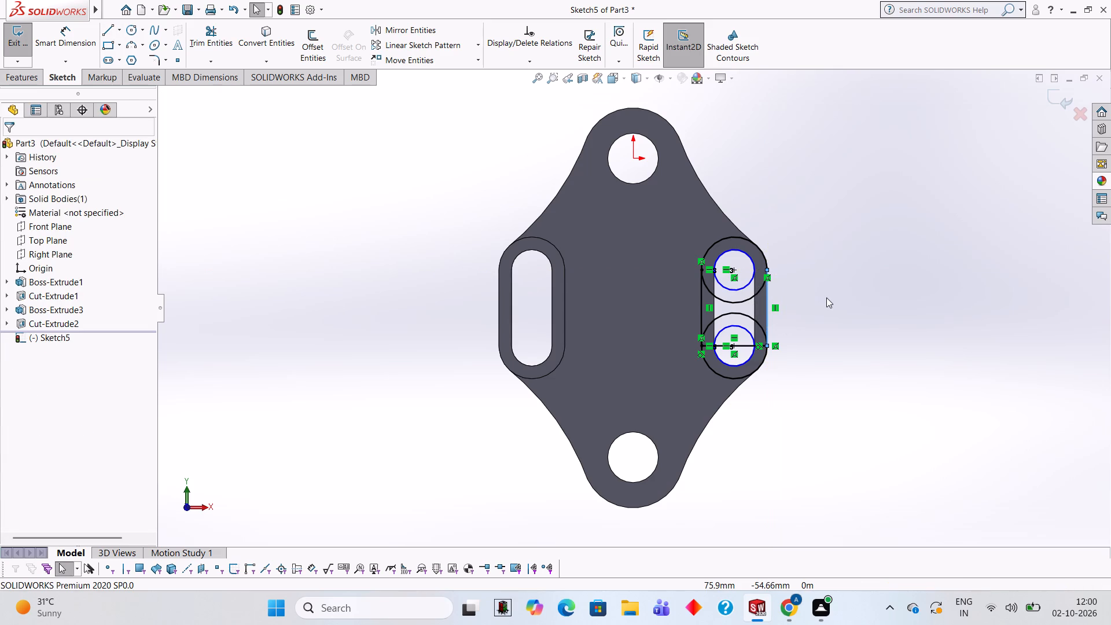
Draw two 30 mm vertical lines joining the left and right sides of the upper and lower 8 mm radius circles.
click(103, 31)
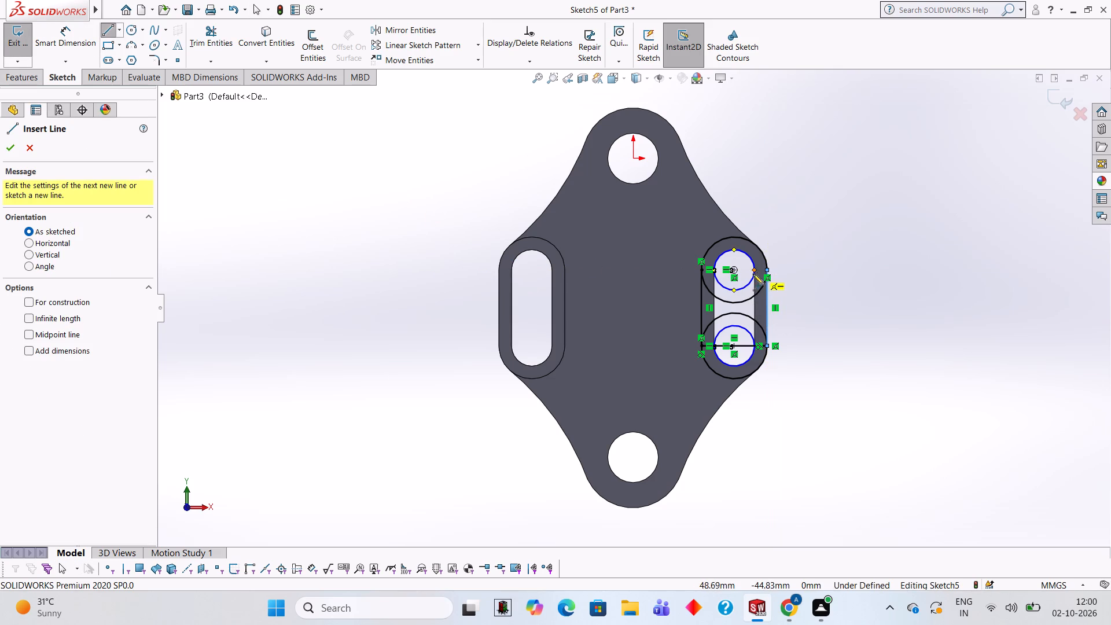
click(713, 270)
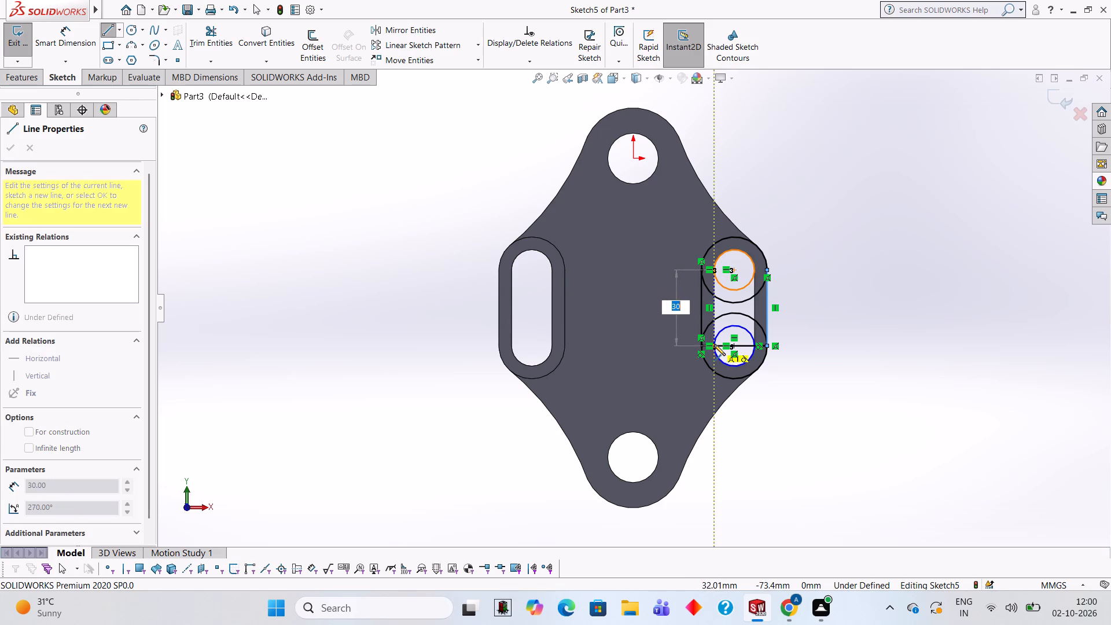
click(714, 344)
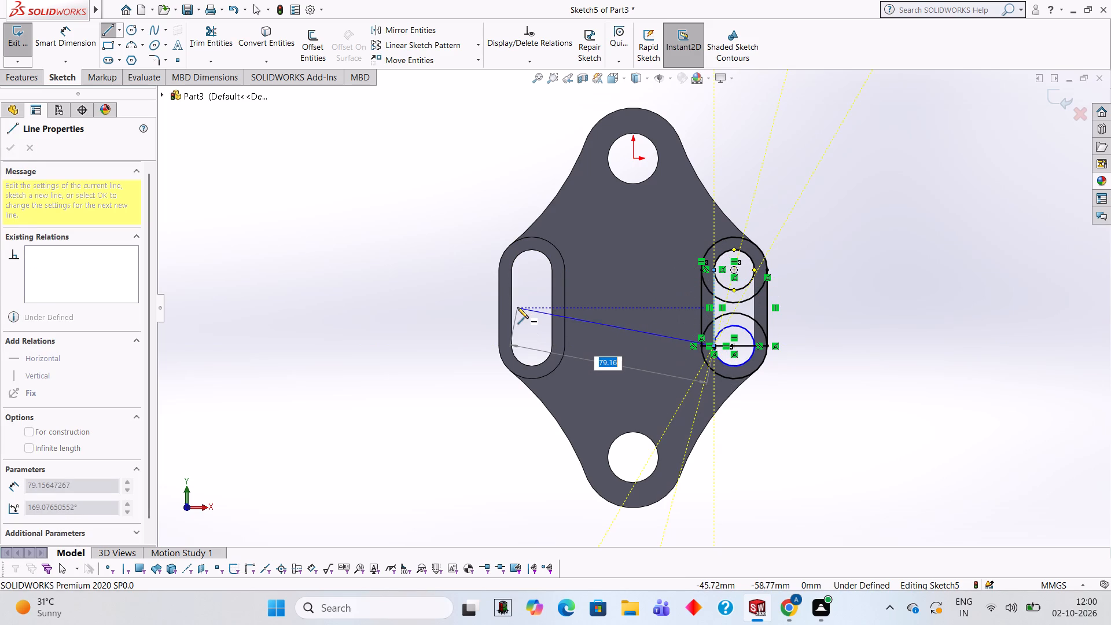
key(Escape)
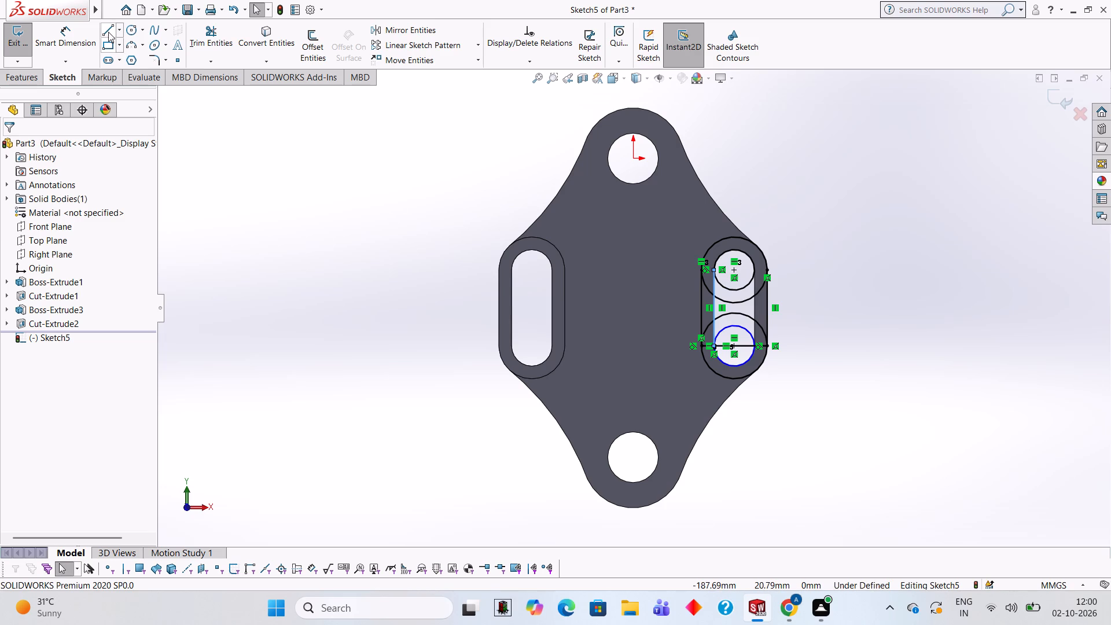
click(108, 31)
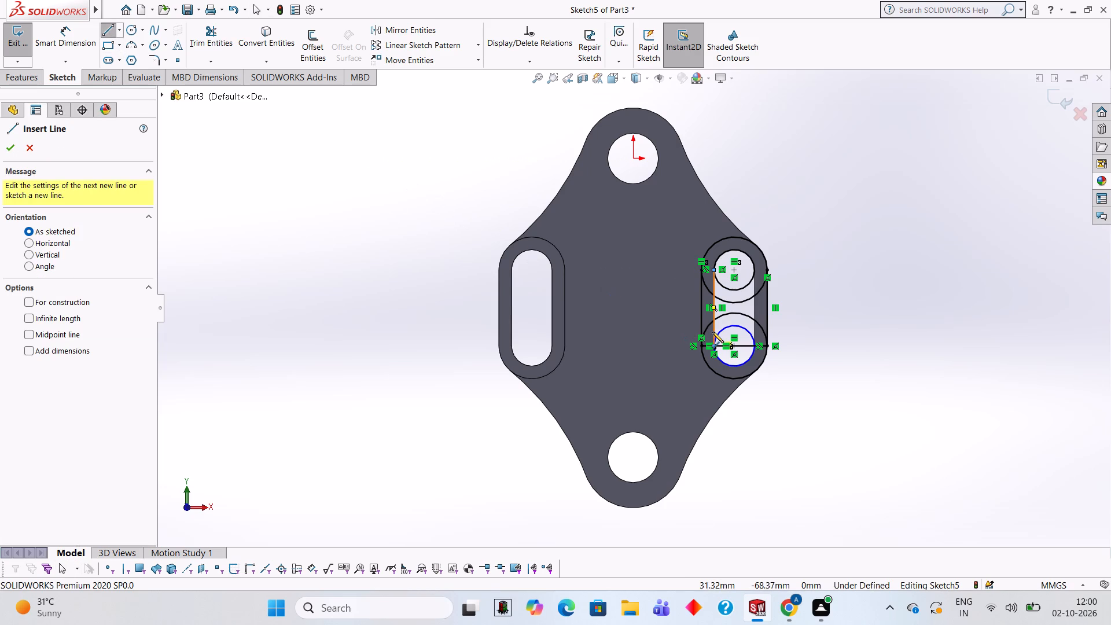
click(754, 347)
click(754, 270)
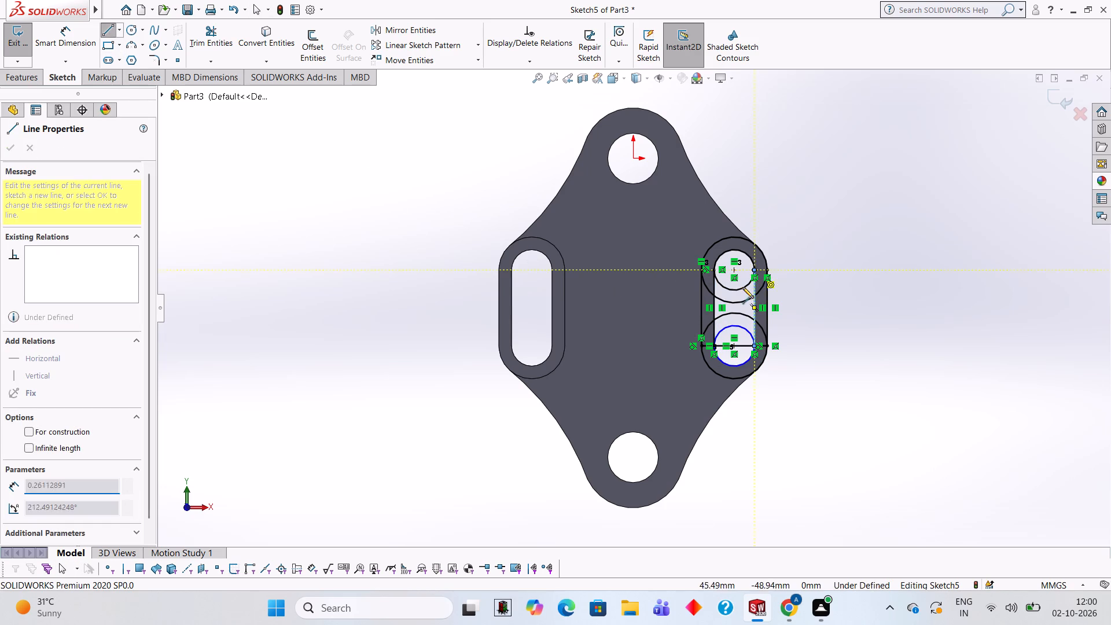
Trim the inward-facing circle arcs and the horizontal cross line, leaving two concentric slot outlines around the right-hand slot.
click(218, 41)
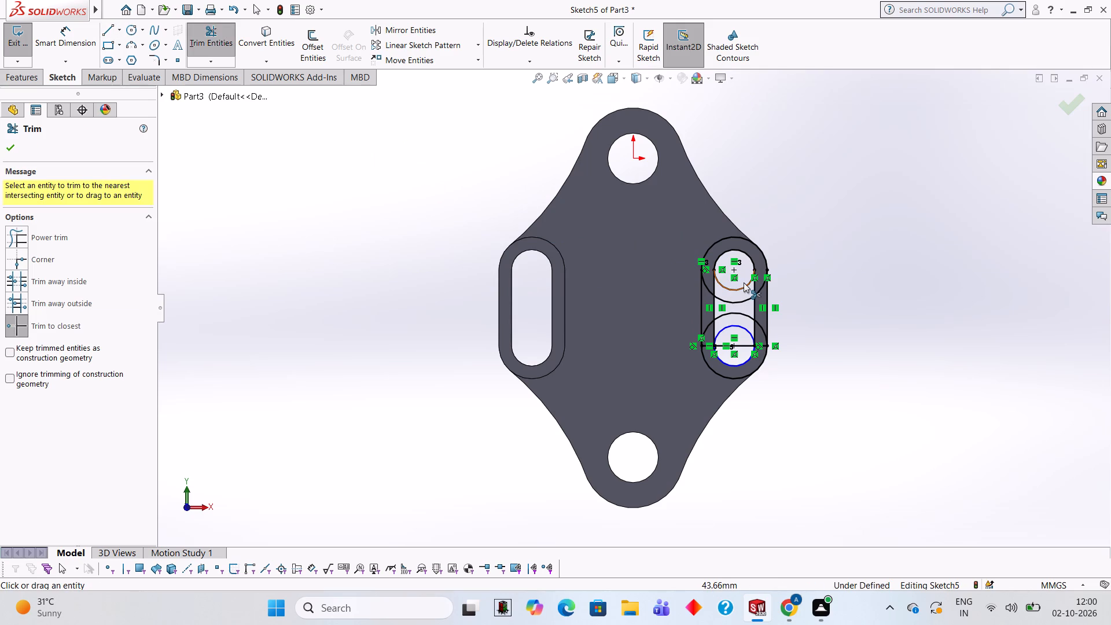
click(743, 286)
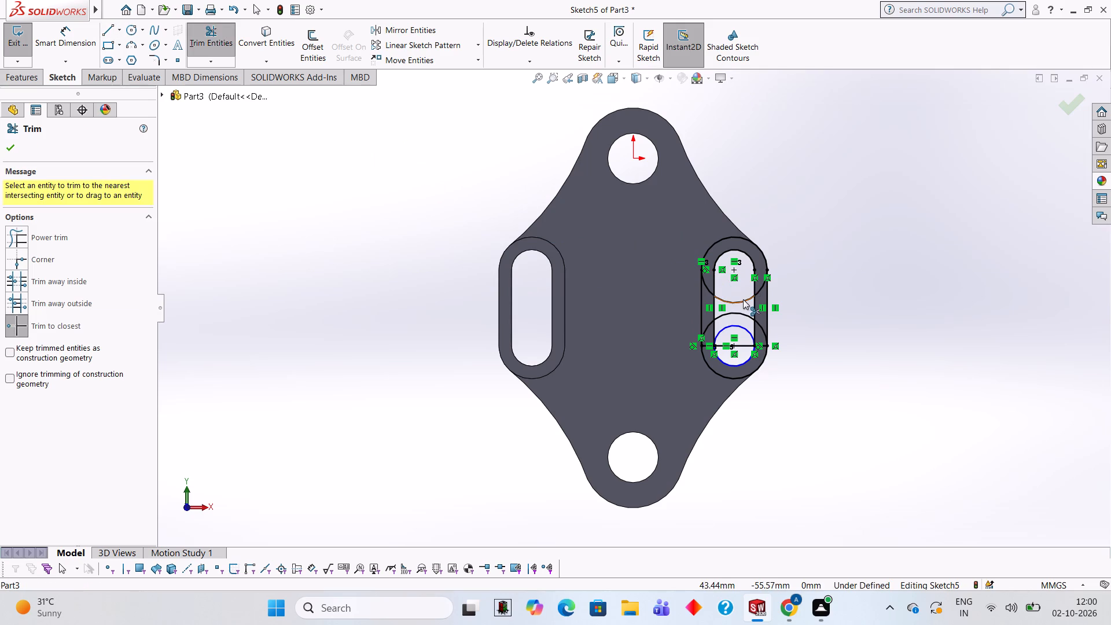
click(743, 299)
click(740, 311)
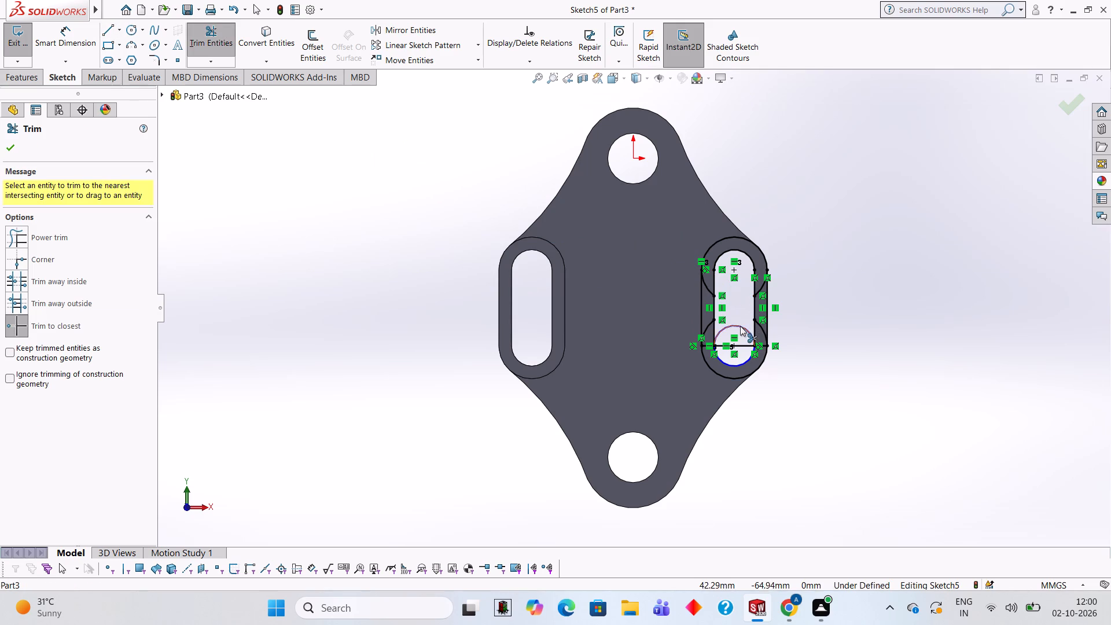
click(740, 328)
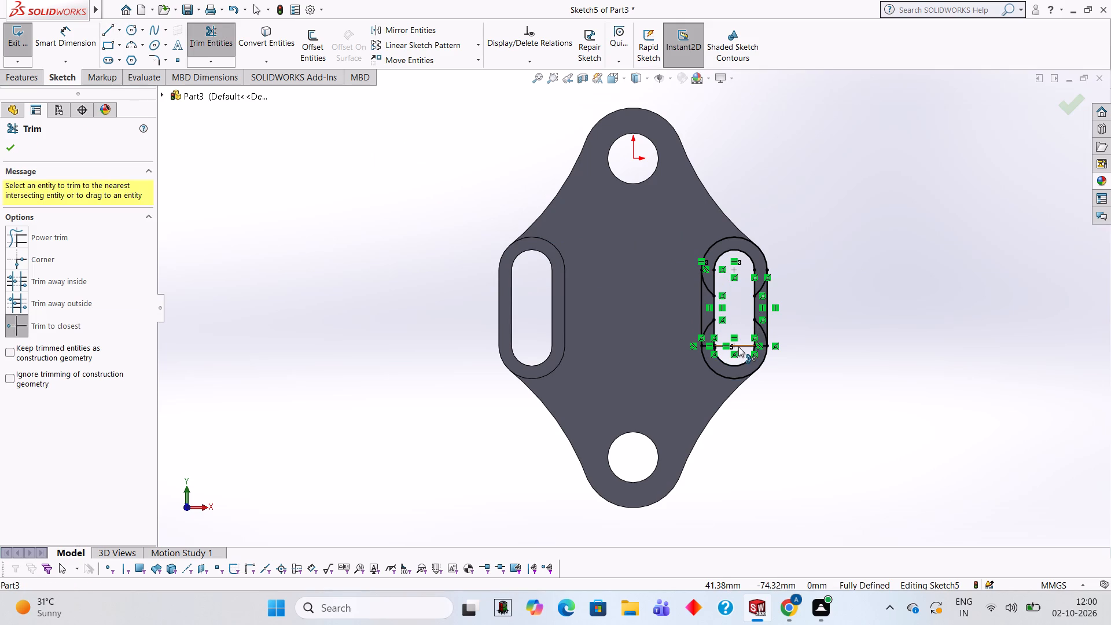
click(738, 347)
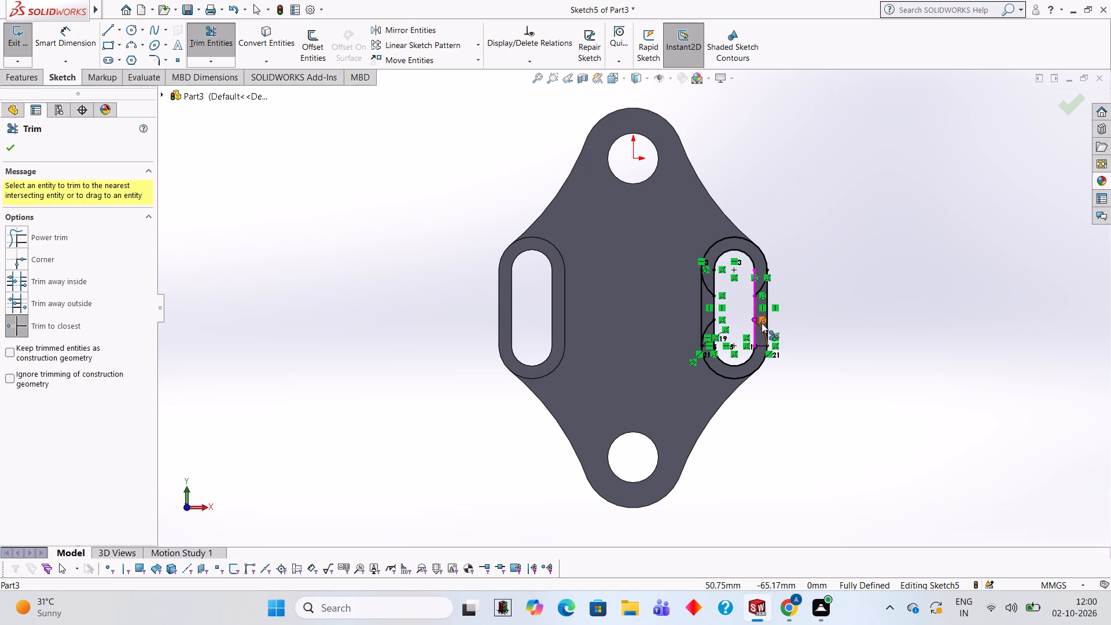
click(761, 329)
click(762, 283)
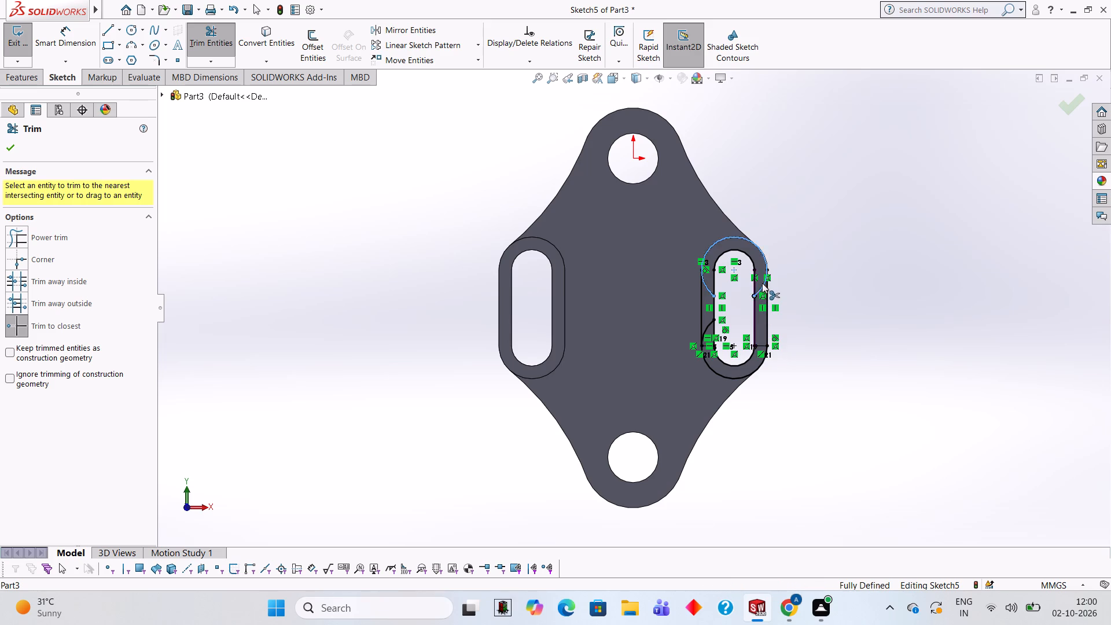
click(707, 285)
click(706, 329)
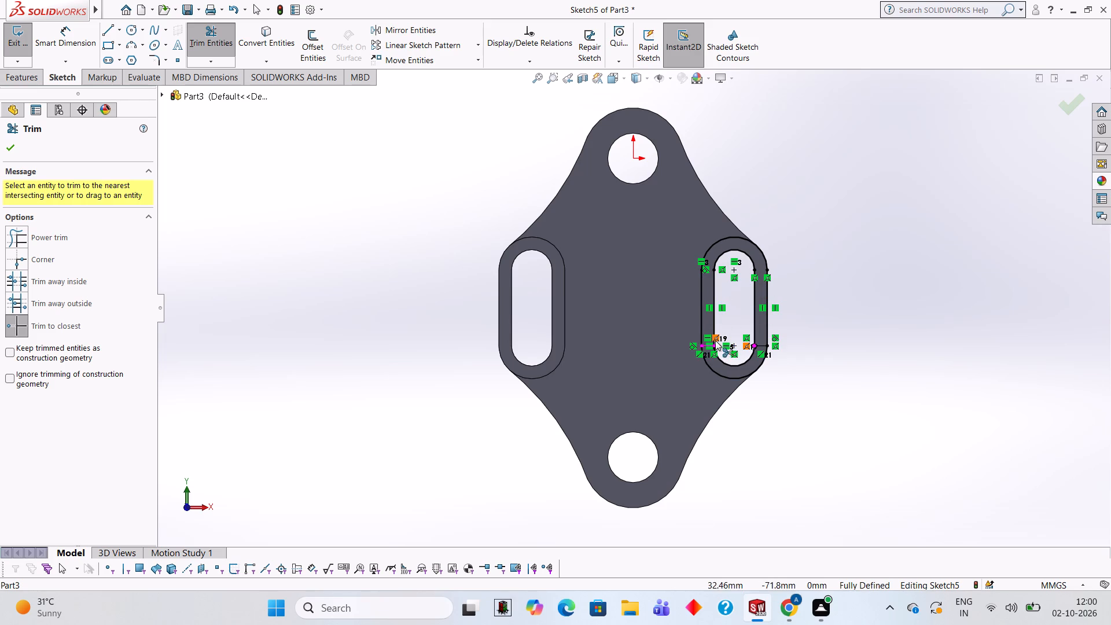
click(762, 343)
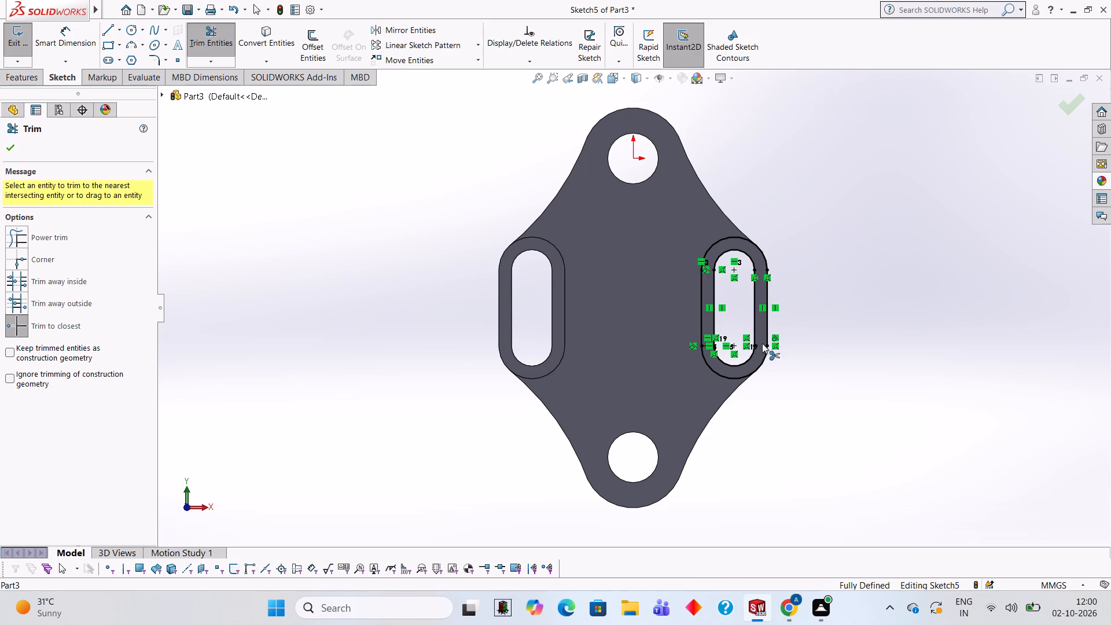
scroll(711, 347, down, 4)
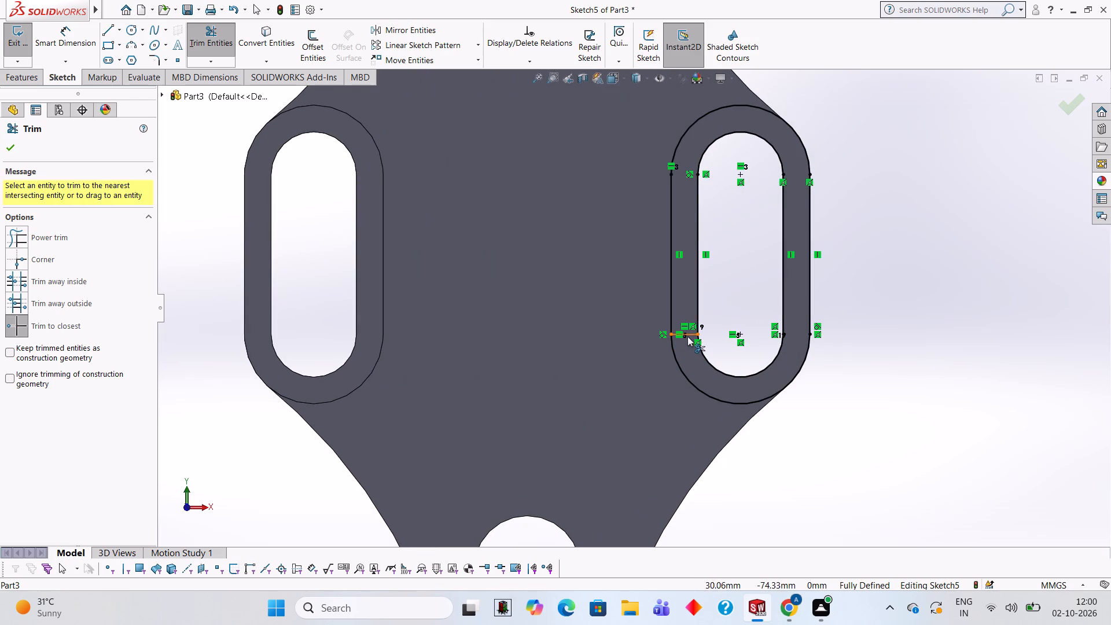
click(687, 335)
Extrude the right-hand slot ring 10 mm outward from the plate's front face, merged with the body.
middle_drag(882, 230, 829, 242)
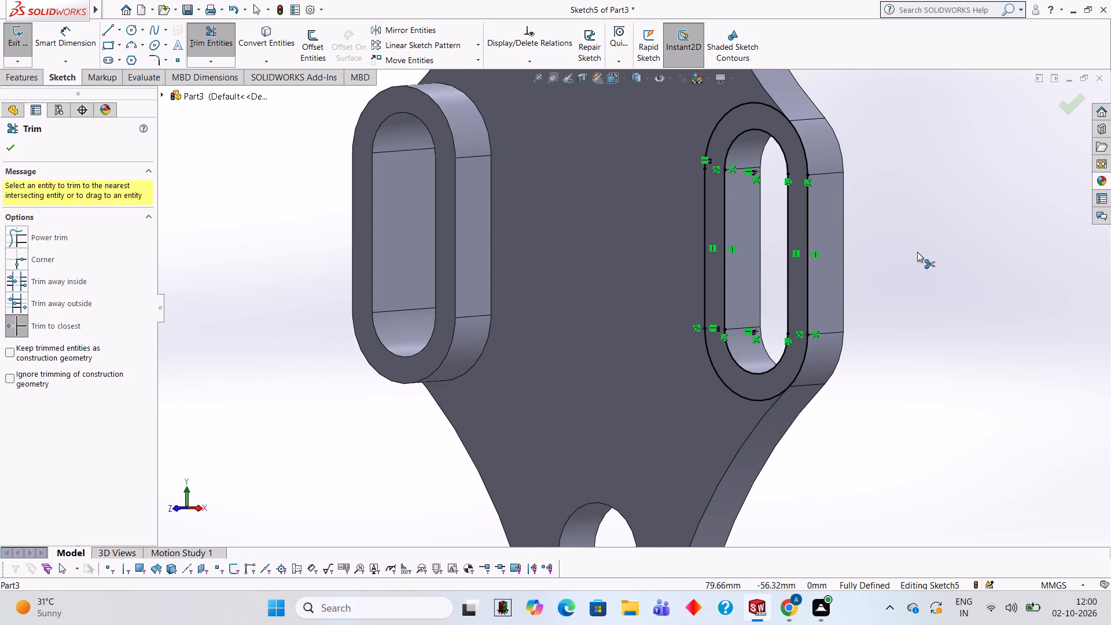
middle_drag(904, 237, 884, 237)
scroll(884, 237, up, 1)
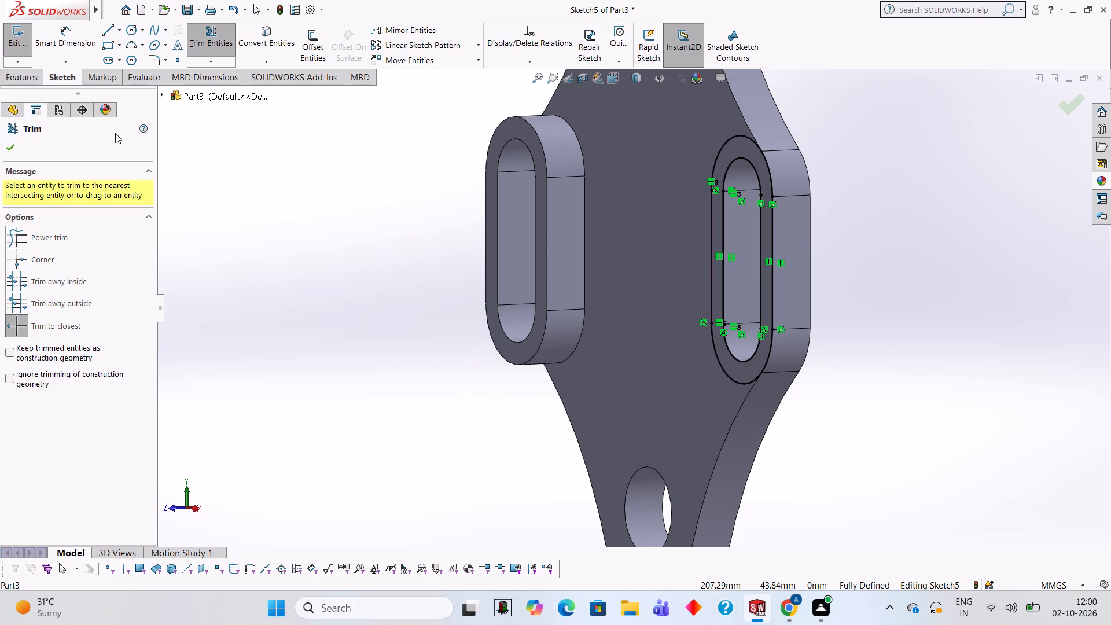
click(35, 76)
click(28, 52)
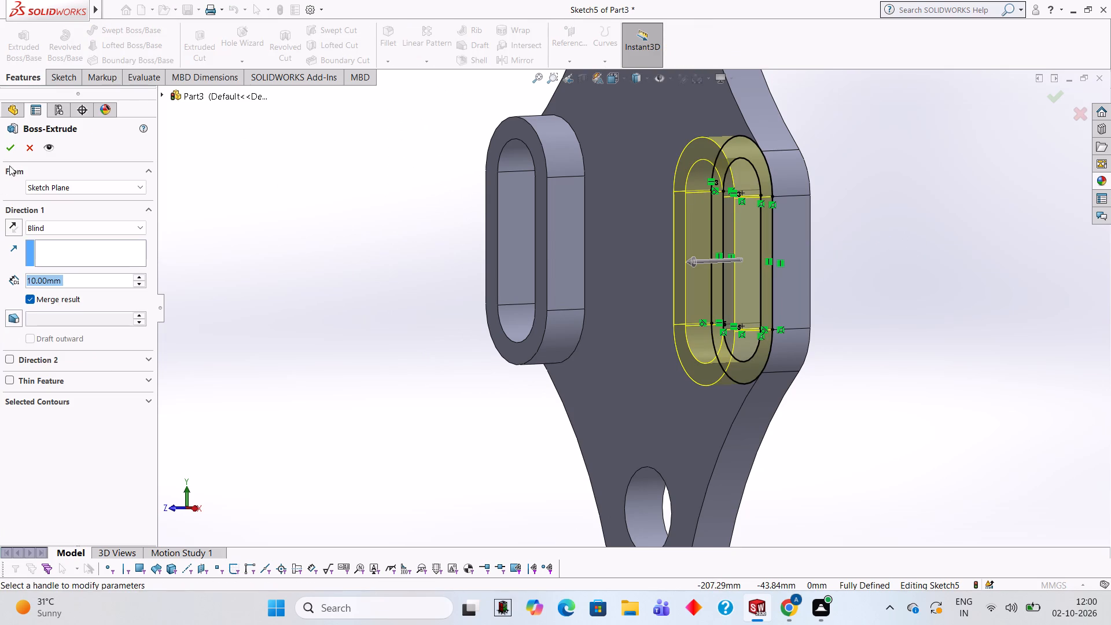
click(11, 150)
click(260, 243)
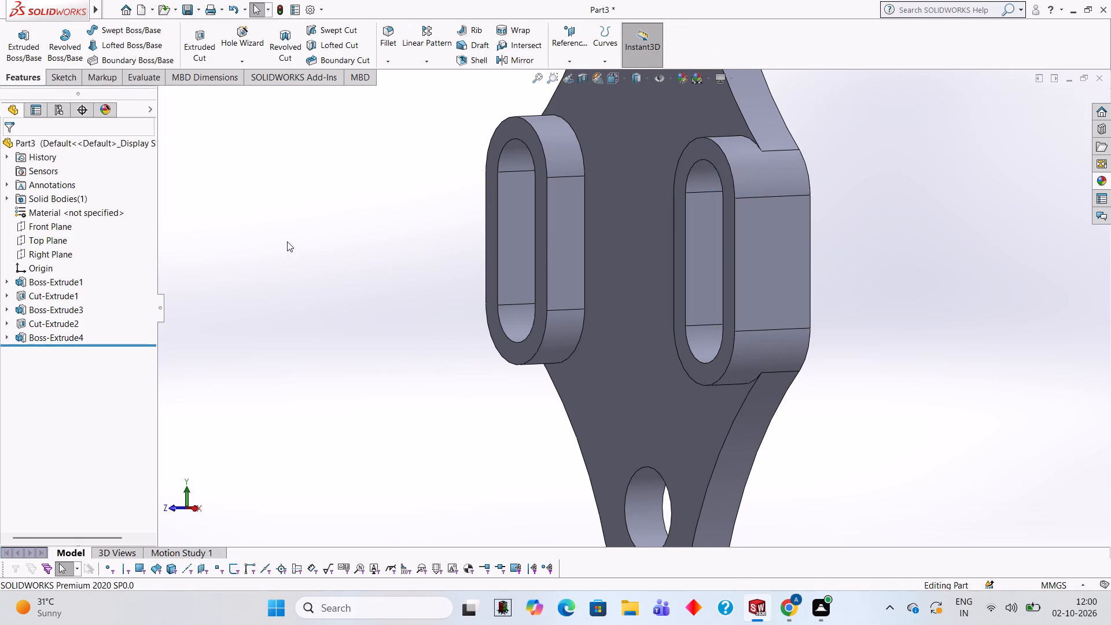
Examine the plate and both raised slot bosses from several angles.
middle_drag(323, 240, 391, 276)
scroll(399, 280, up, 4)
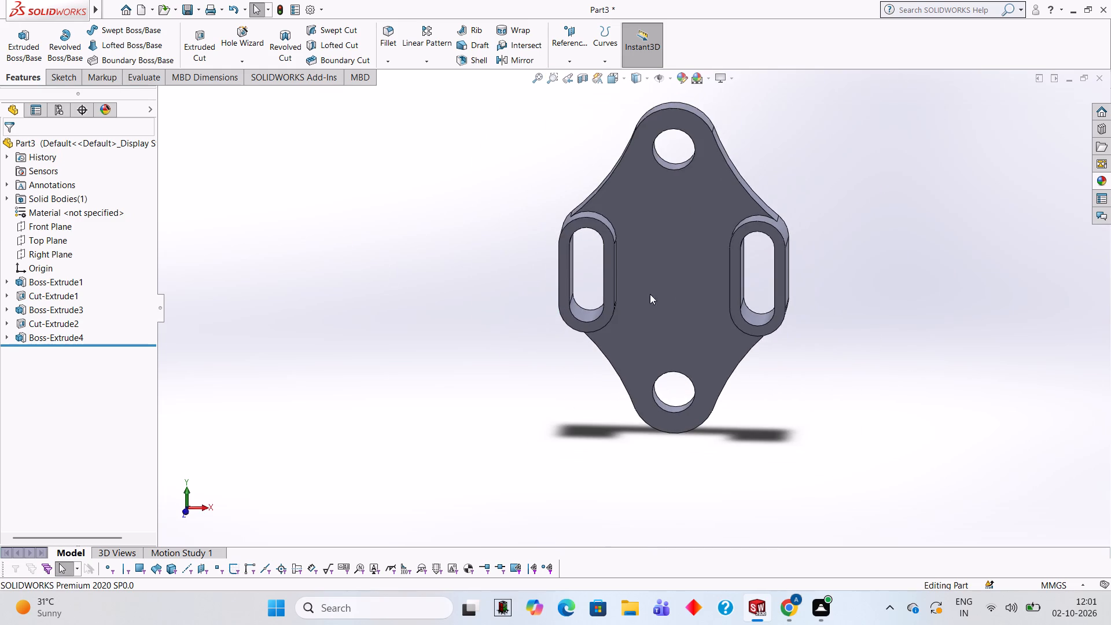
middle_drag(665, 282, 734, 244)
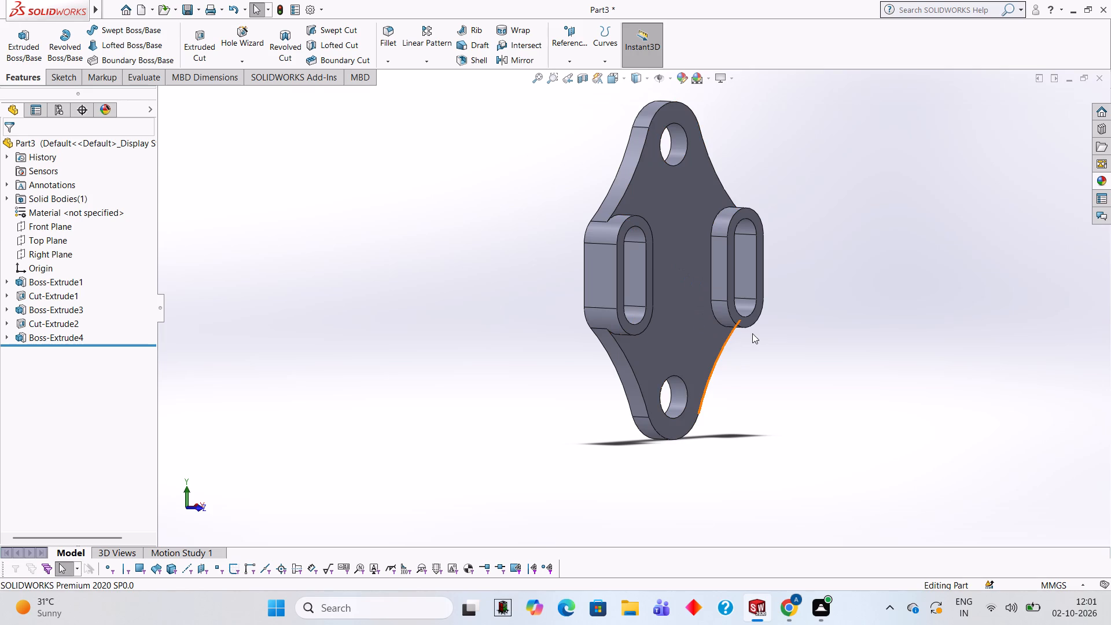
middle_drag(729, 282, 654, 292)
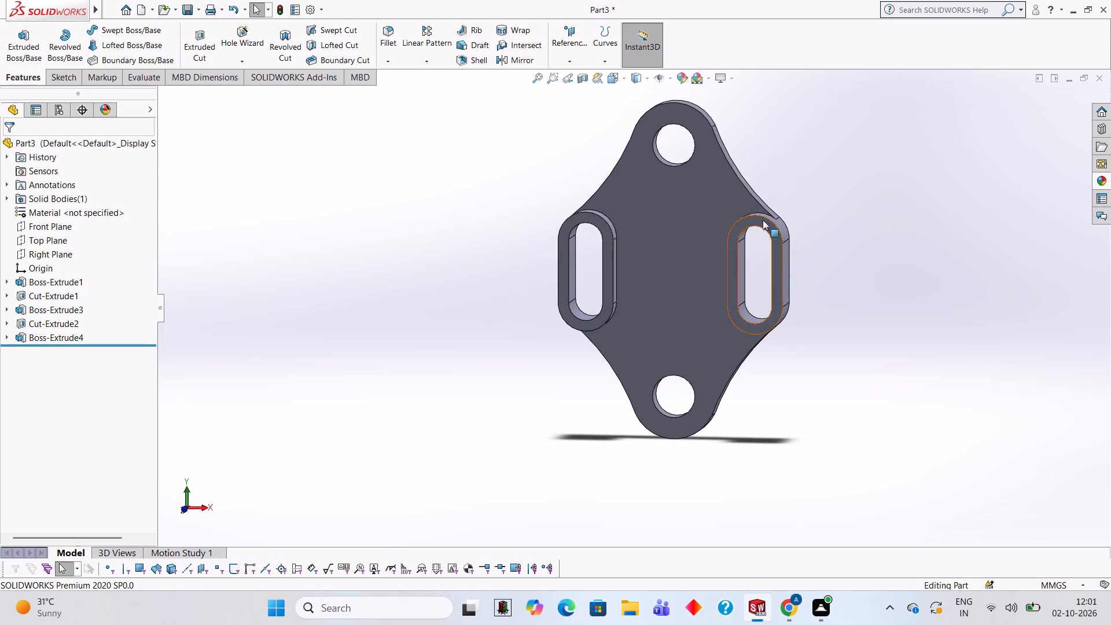
middle_drag(784, 197, 770, 198)
scroll(770, 198, up, 1)
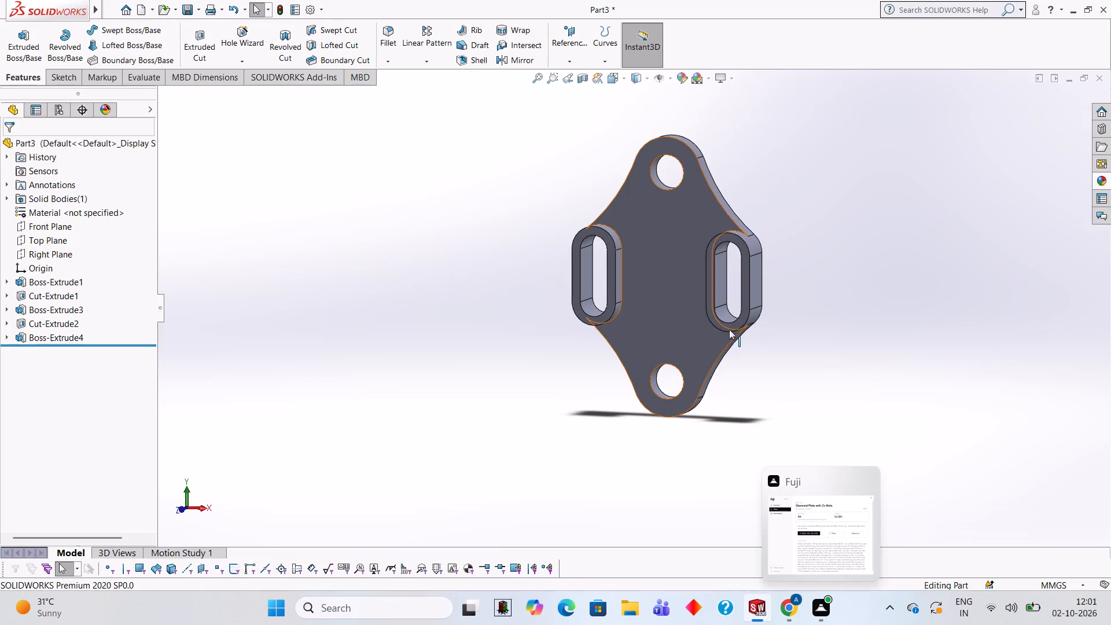
middle_drag(840, 266, 814, 257)
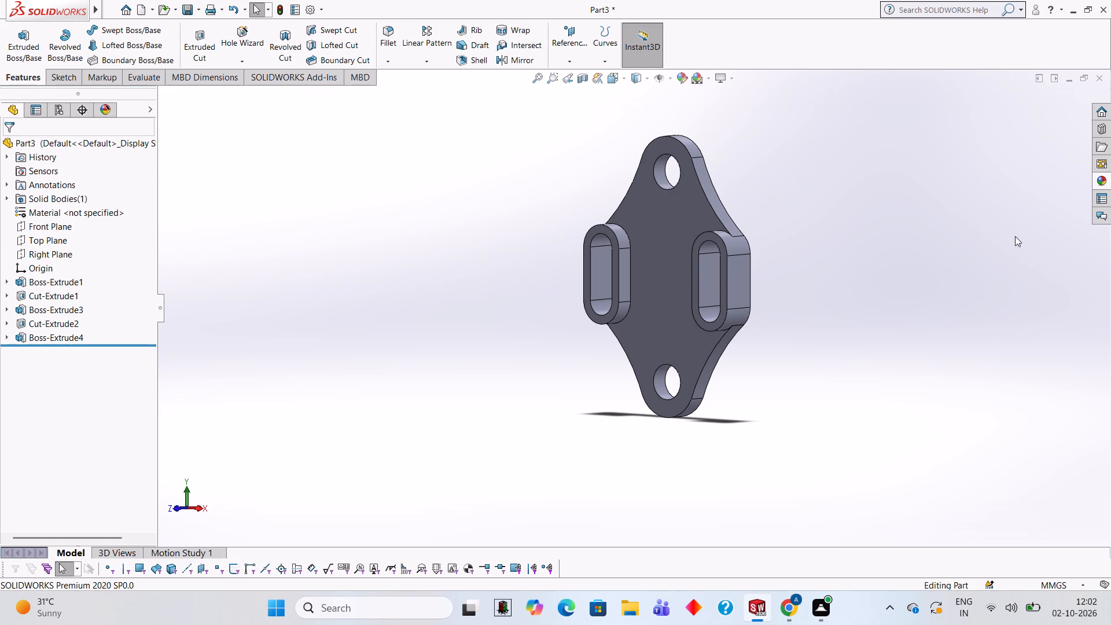
Apply the Red LED appearance to the plate's front face only, between the raised bosses.
click(1104, 180)
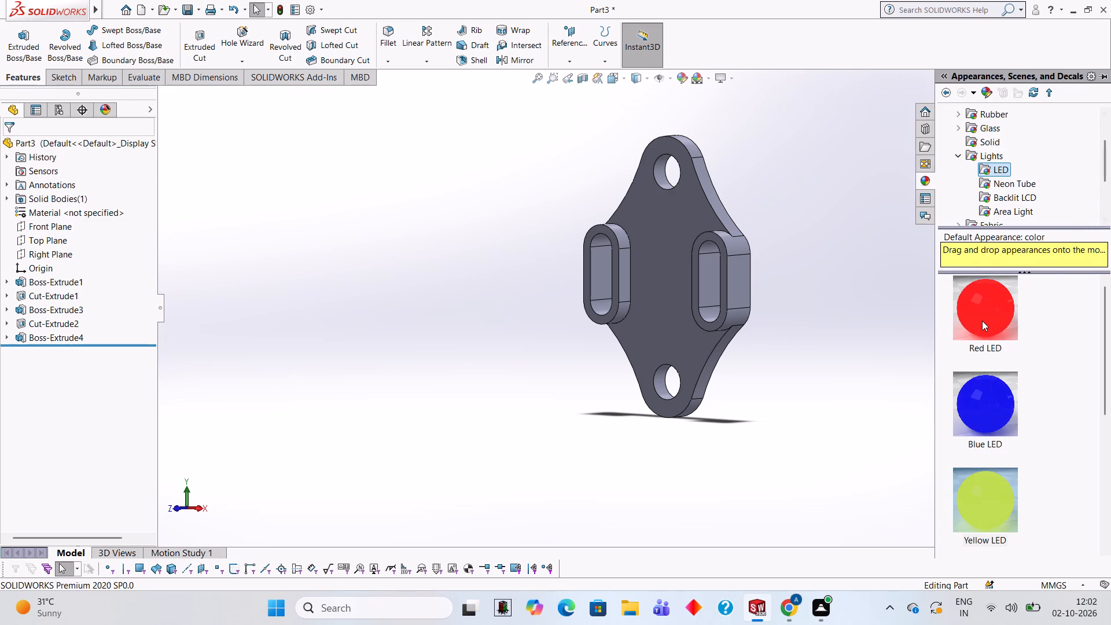
drag(982, 321, 662, 296)
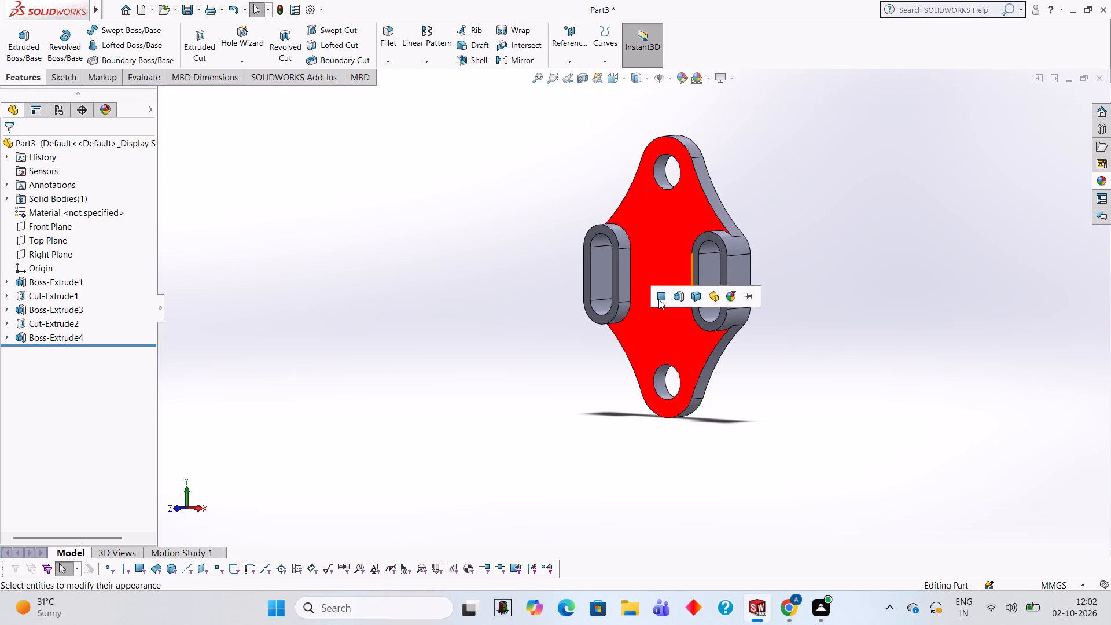
click(658, 299)
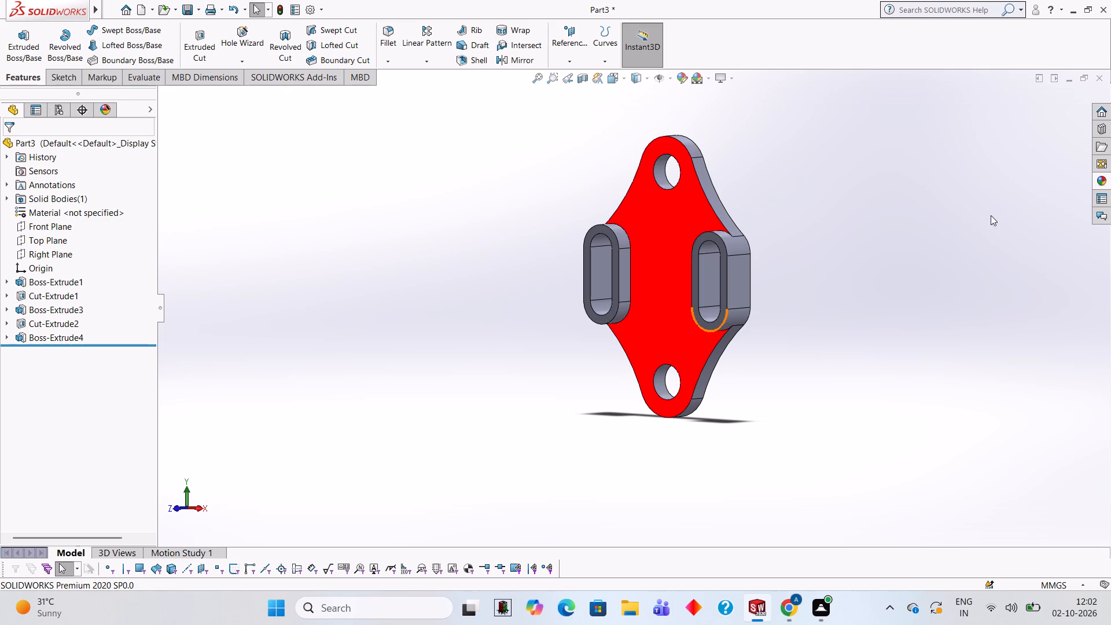
Apply the Red LED appearance to the plate's flat back face only.
middle_drag(878, 251, 676, 253)
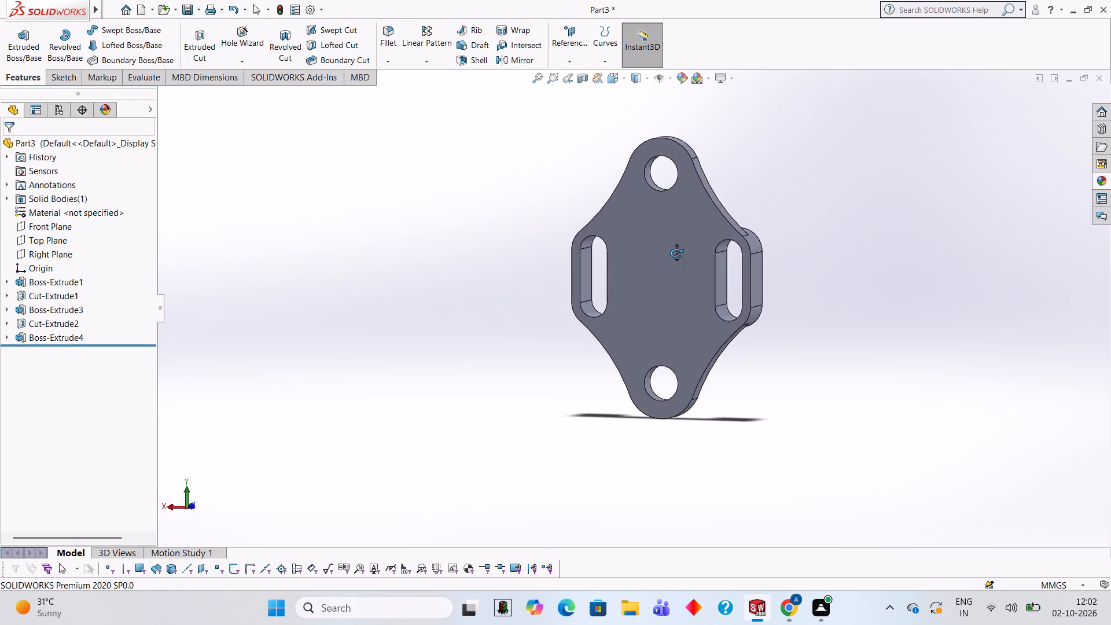
middle_drag(676, 253, 676, 253)
click(1109, 178)
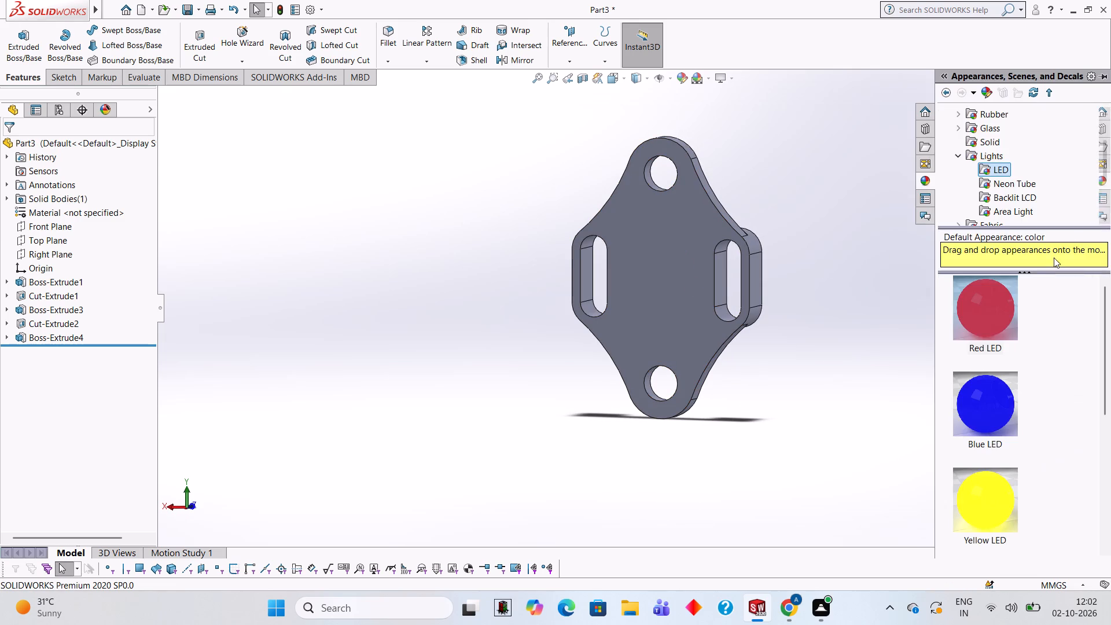
drag(989, 323, 685, 259)
click(685, 259)
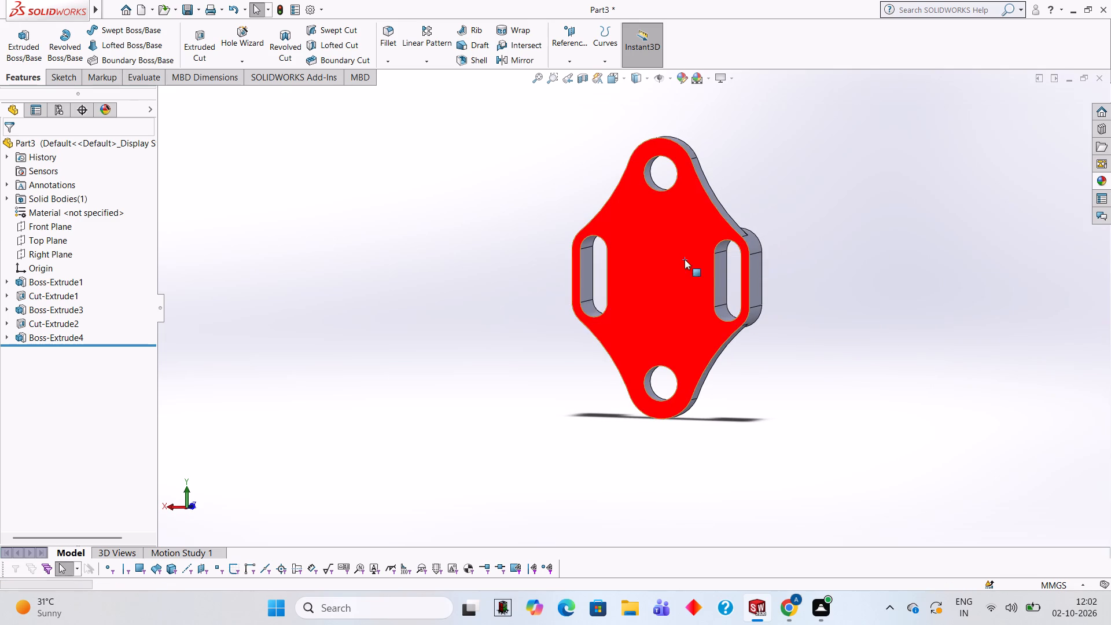
Apply the Blue LED appearance to only the flat outer side face of the right-hand slot boss.
middle_drag(731, 274, 929, 286)
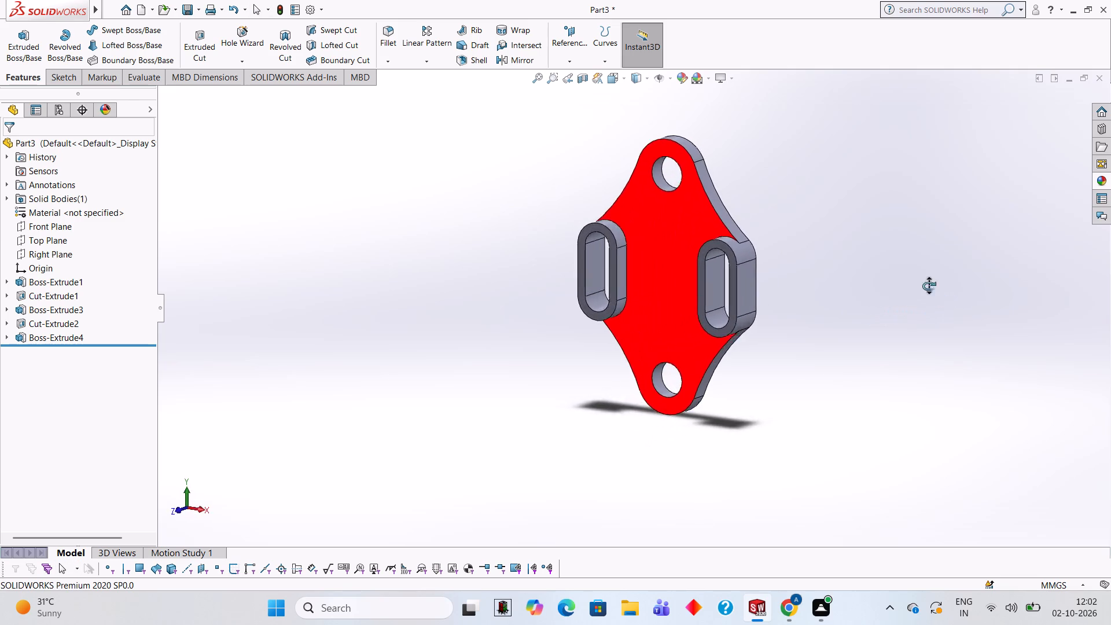
middle_drag(929, 286, 918, 276)
click(1099, 186)
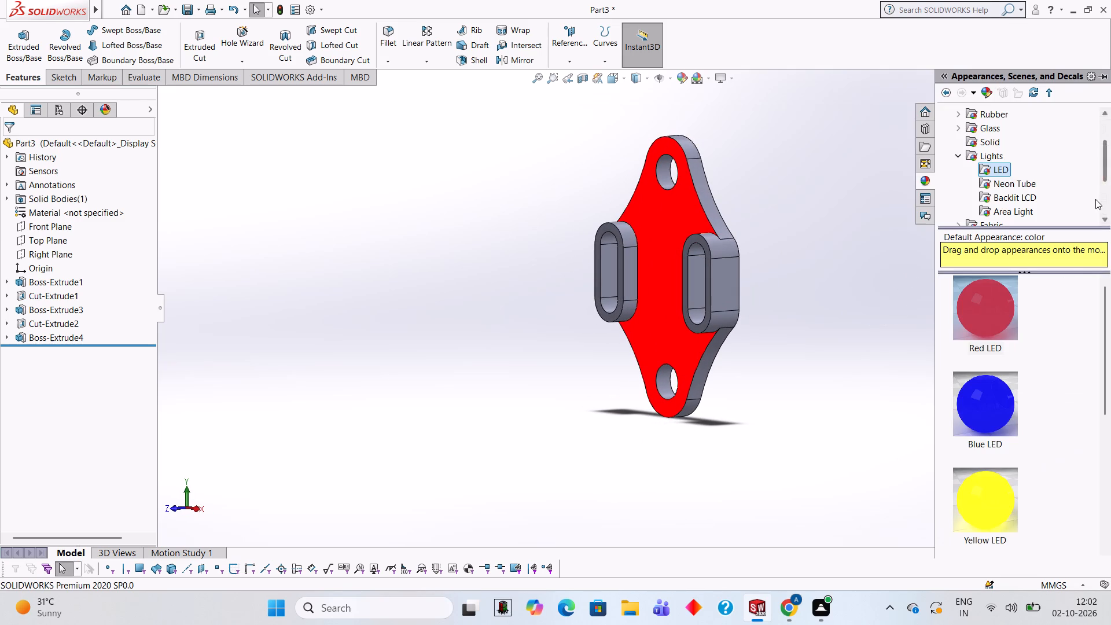
drag(984, 398, 729, 268)
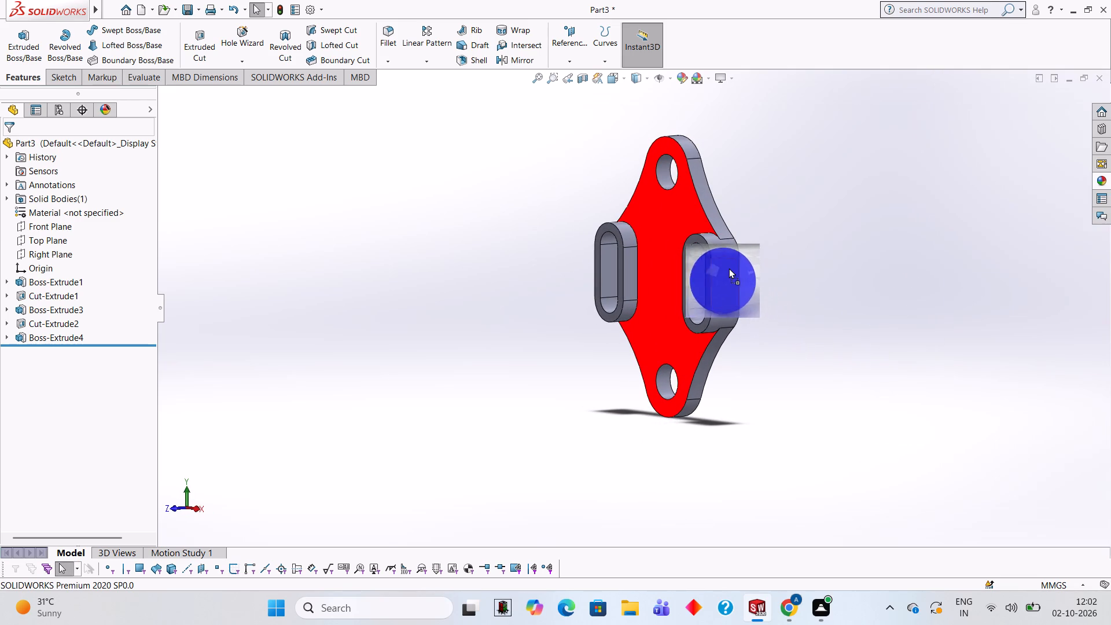
drag(729, 268, 718, 270)
click(718, 271)
Apply the Blue LED appearance to only the flat outer side face of the left-hand slot boss.
middle_drag(722, 274, 735, 281)
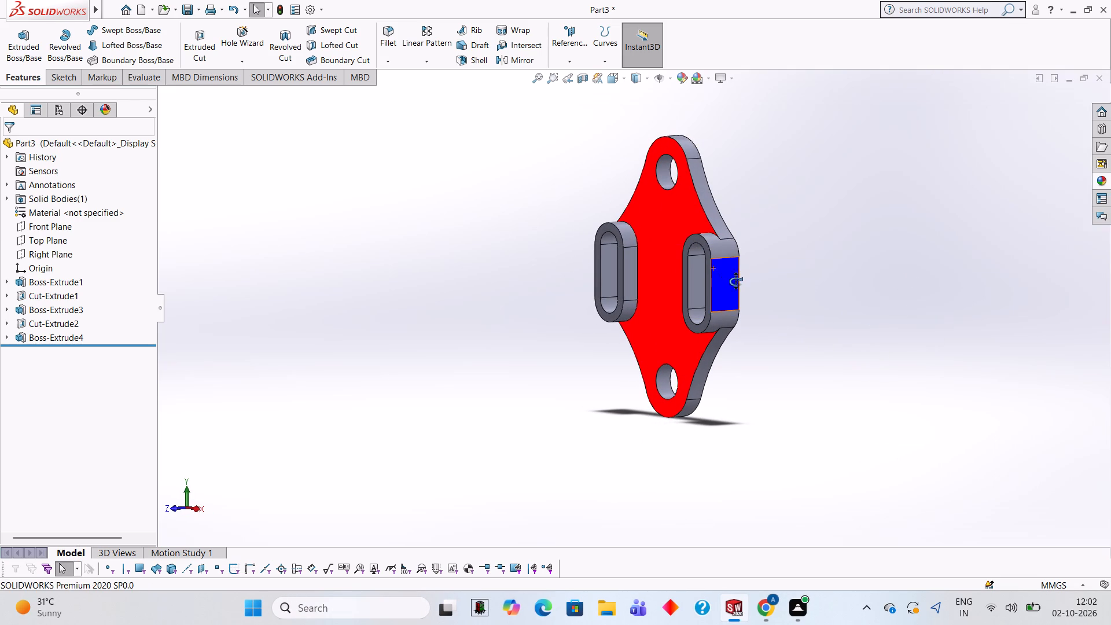
middle_drag(735, 281, 881, 291)
click(1108, 178)
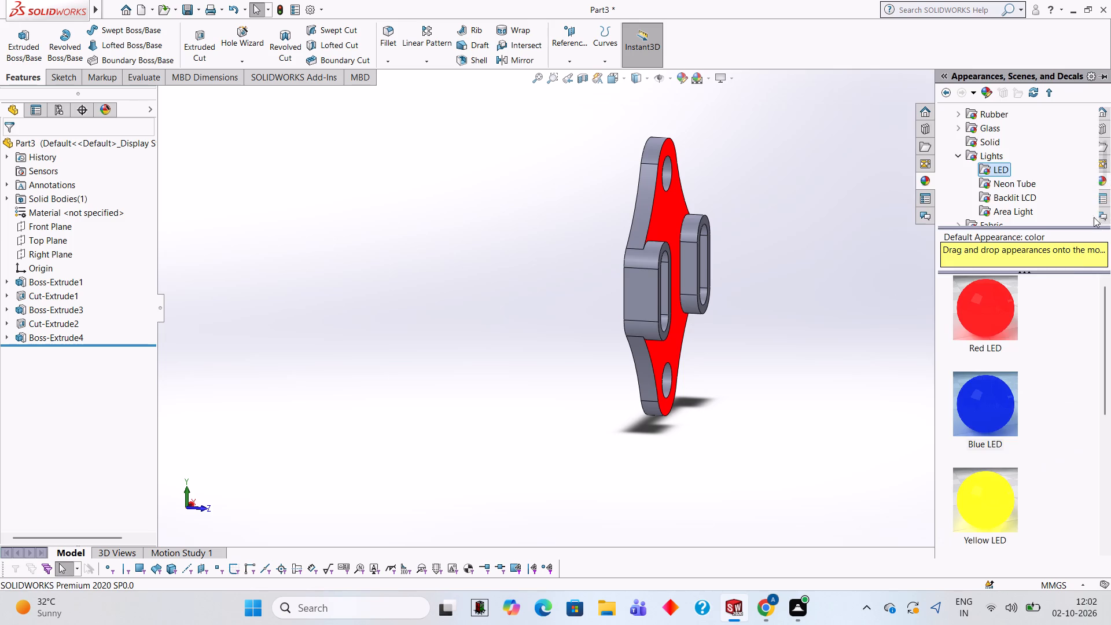
drag(983, 388, 646, 280)
click(646, 280)
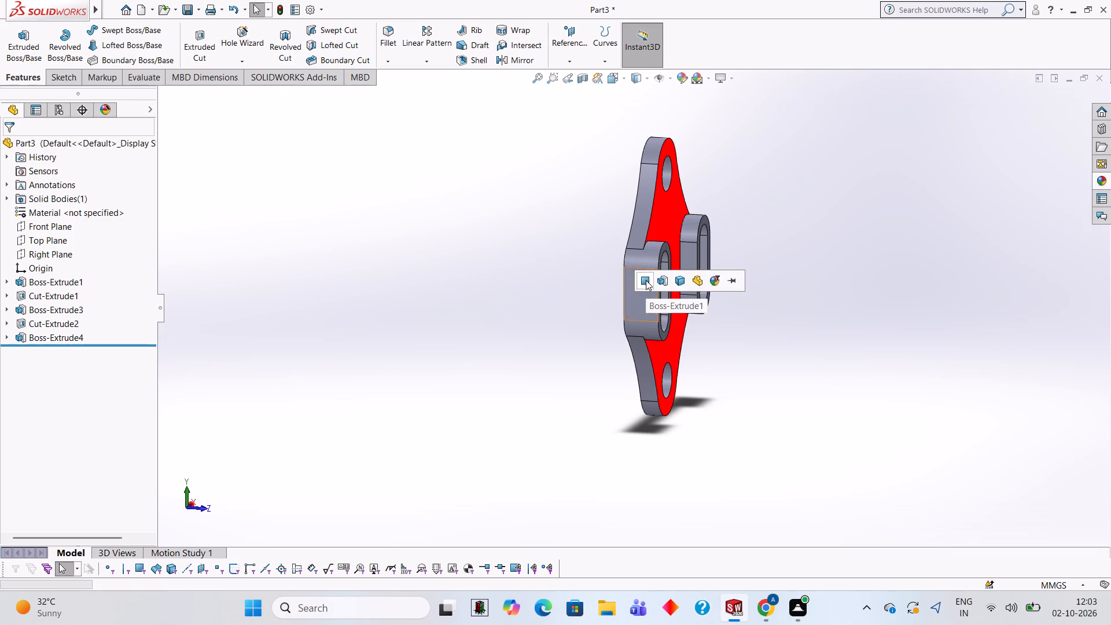
Apply the Blue LED appearance to only the left-hand boss's flat side face that faces the plate's centre.
scroll(782, 305, up, 1)
middle_drag(777, 307, 644, 315)
scroll(746, 312, up, 1)
scroll(716, 303, down, 1)
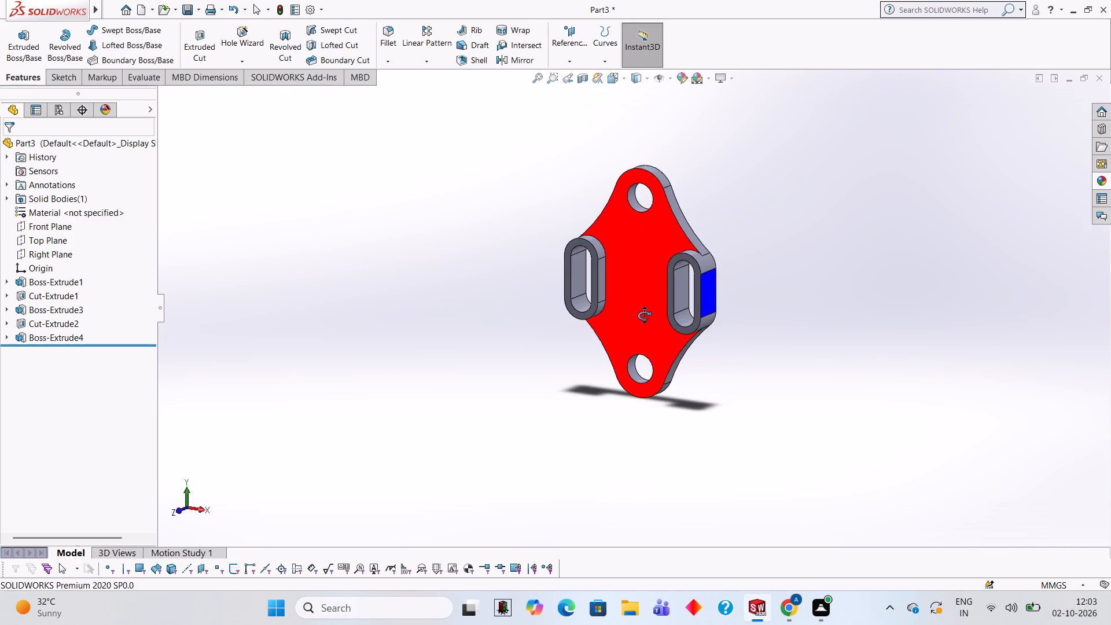
middle_drag(644, 315, 644, 317)
scroll(656, 251, down, 3)
scroll(755, 249, down, 1)
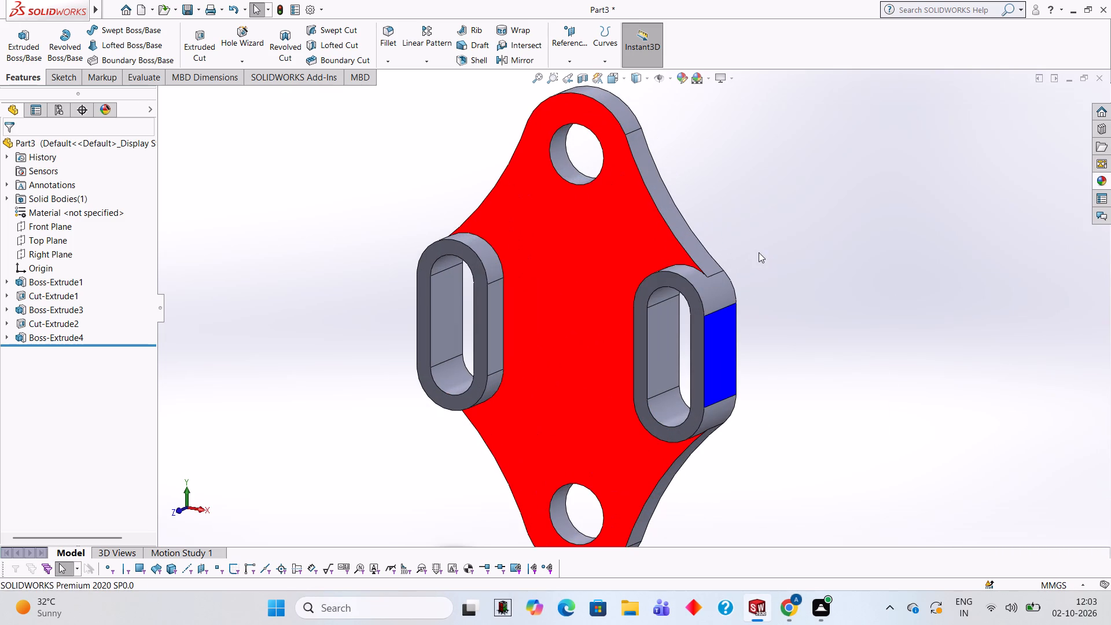
click(1099, 182)
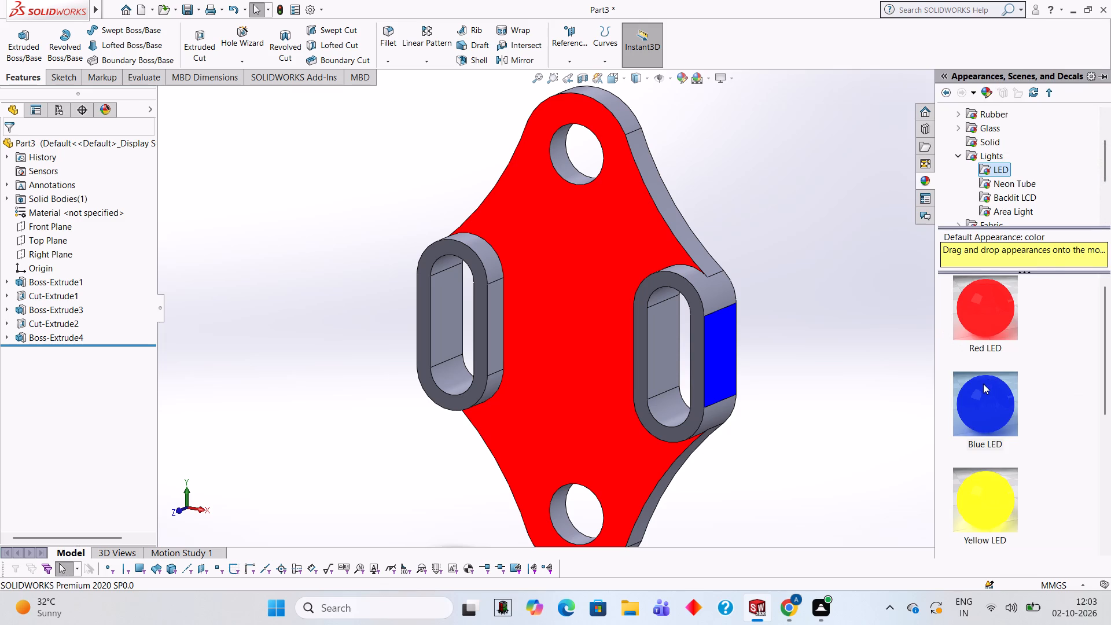
drag(991, 389, 499, 294)
click(499, 295)
Apply the Blue LED appearance to only the right-hand boss's flat side face that faces the plate's centre.
middle_drag(616, 322, 661, 342)
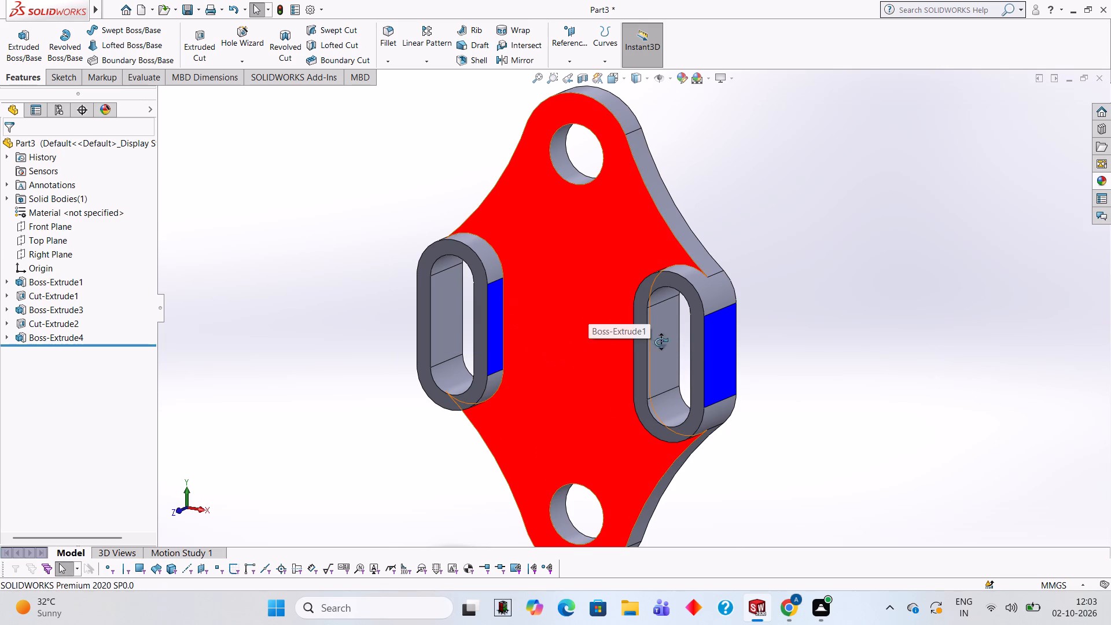
middle_drag(661, 342, 742, 326)
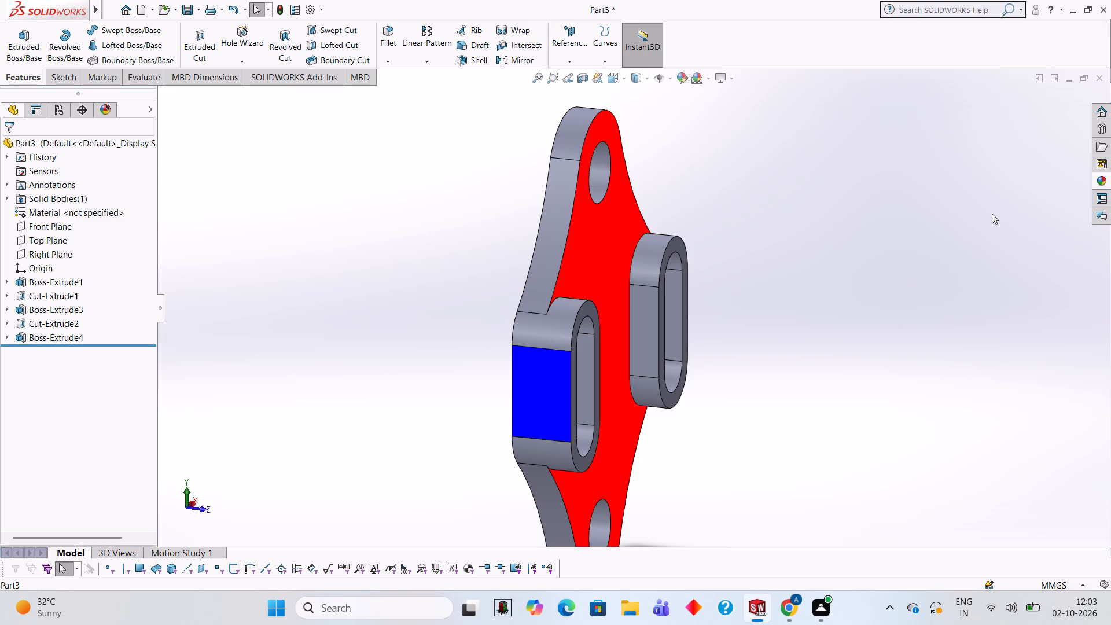
click(1099, 183)
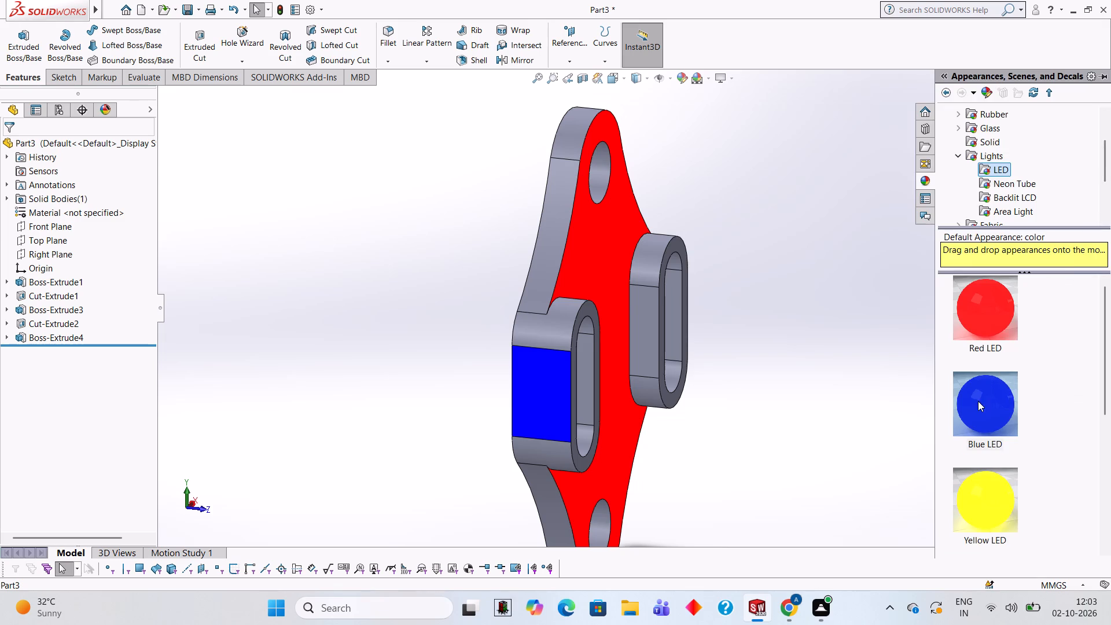
drag(978, 401, 631, 311)
click(631, 311)
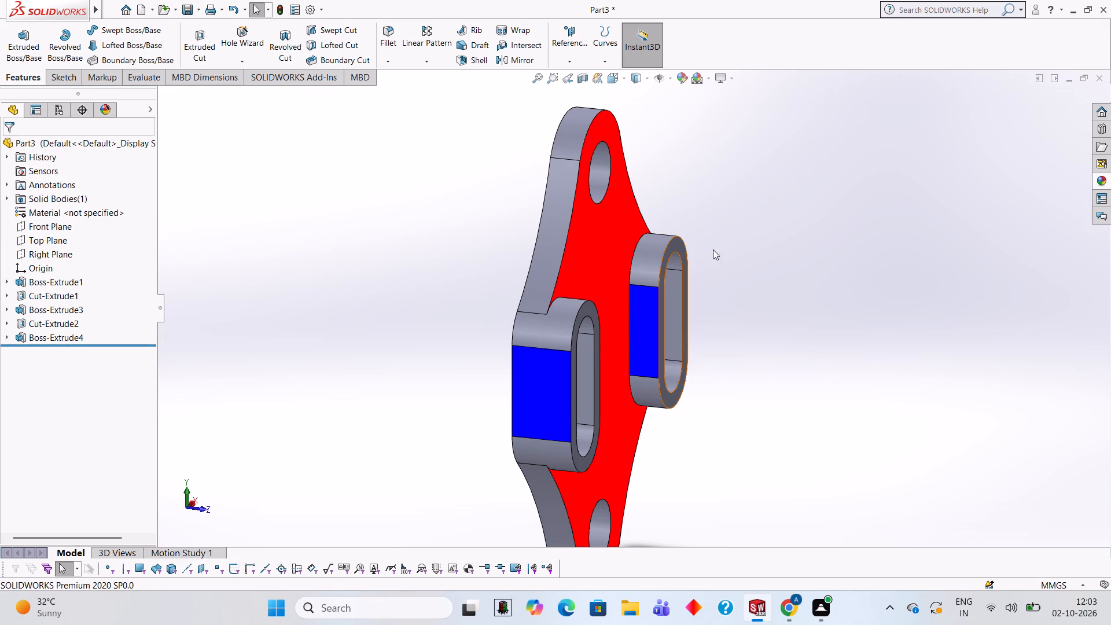
Apply the Blue LED appearance to the flat inner wall of the right-hand slot nearest the plate's centre.
scroll(936, 247, down, 1)
middle_drag(935, 247, 821, 261)
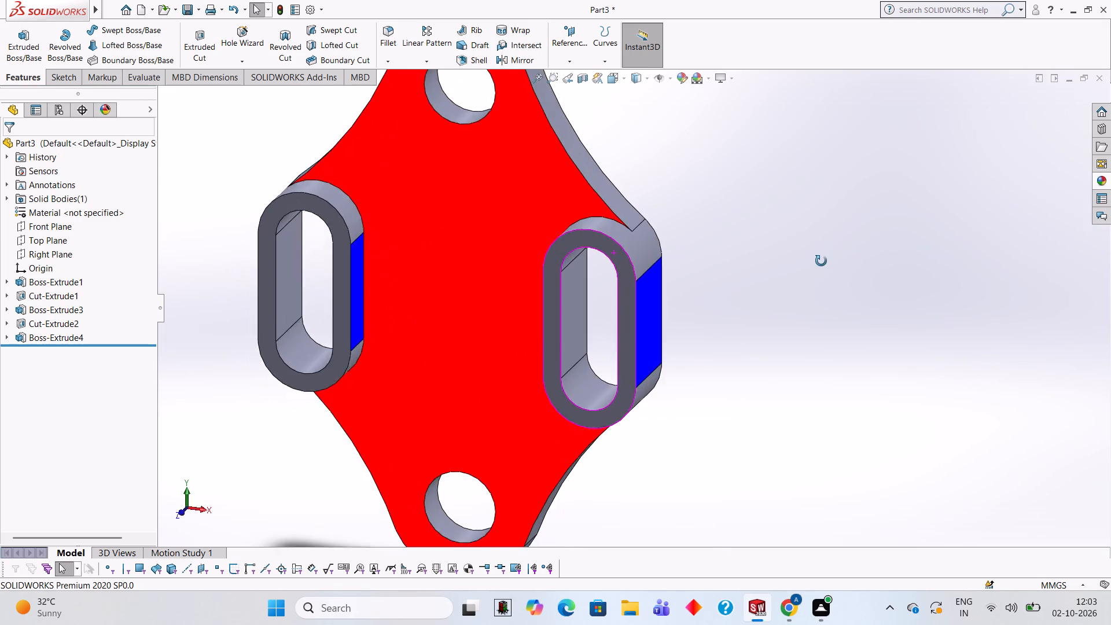
middle_drag(821, 261, 801, 254)
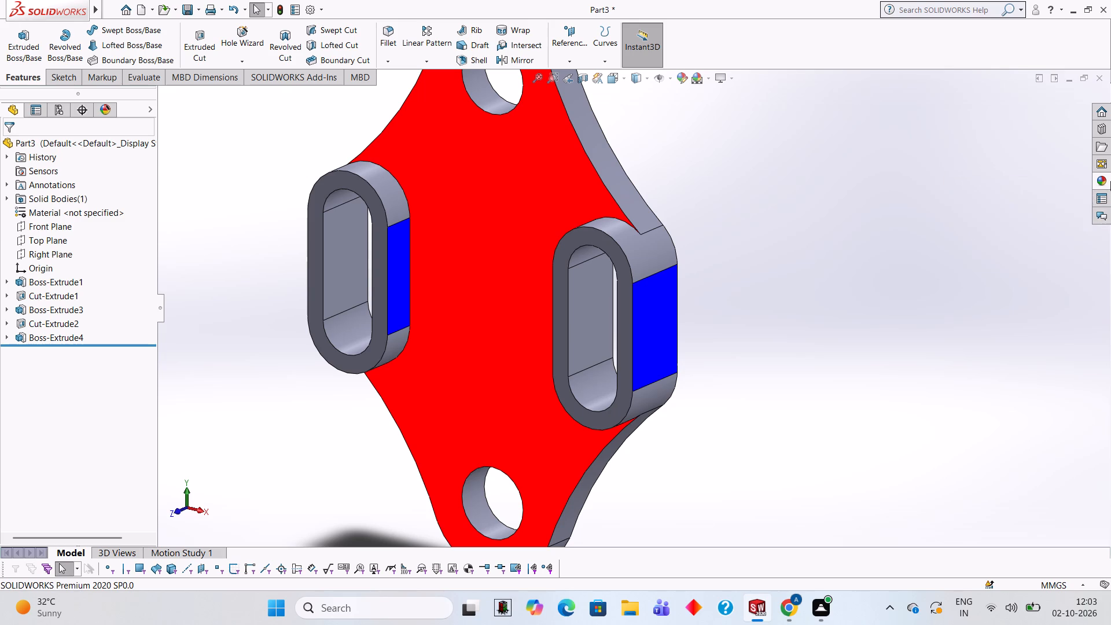
click(1106, 178)
drag(1000, 407, 739, 377)
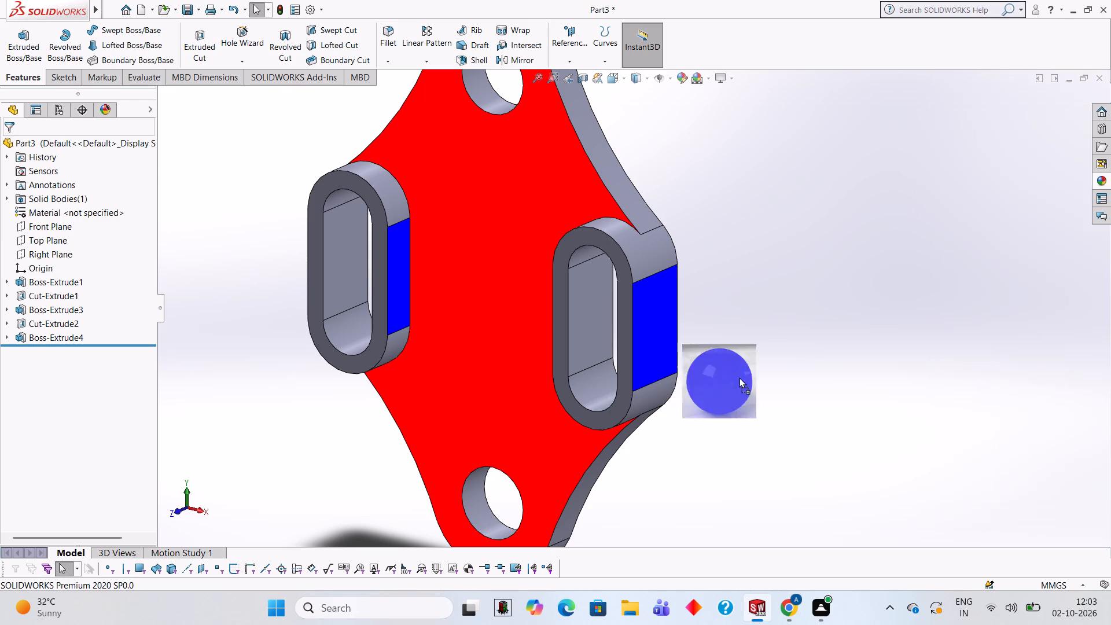
drag(739, 377, 605, 306)
click(605, 306)
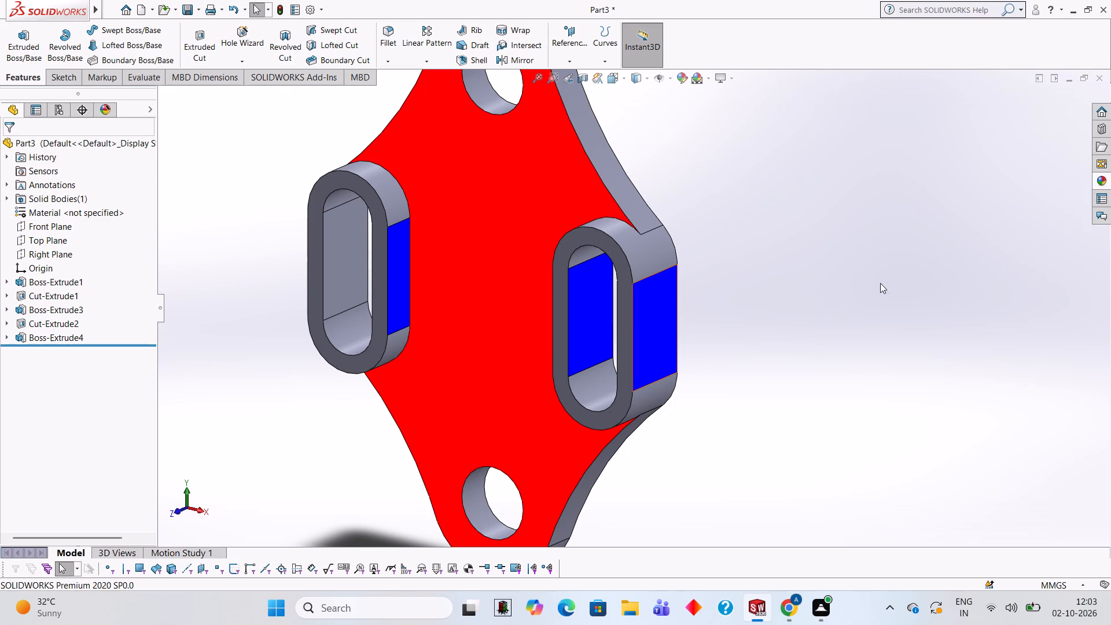
Apply the Blue LED appearance to the flat inner wall of the left-hand slot farthest from the plate's centre.
click(1103, 182)
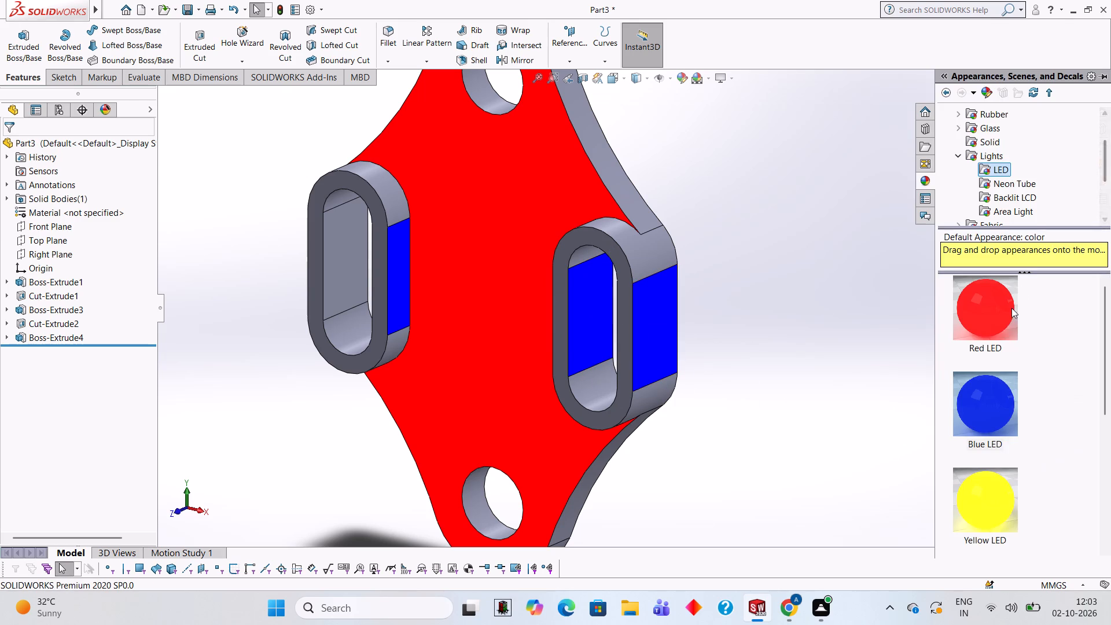
drag(994, 375, 345, 214)
click(345, 214)
Apply the Yellow LED appearance to only the upper rounded outer face of the right-hand slot boss.
middle_drag(604, 226, 724, 216)
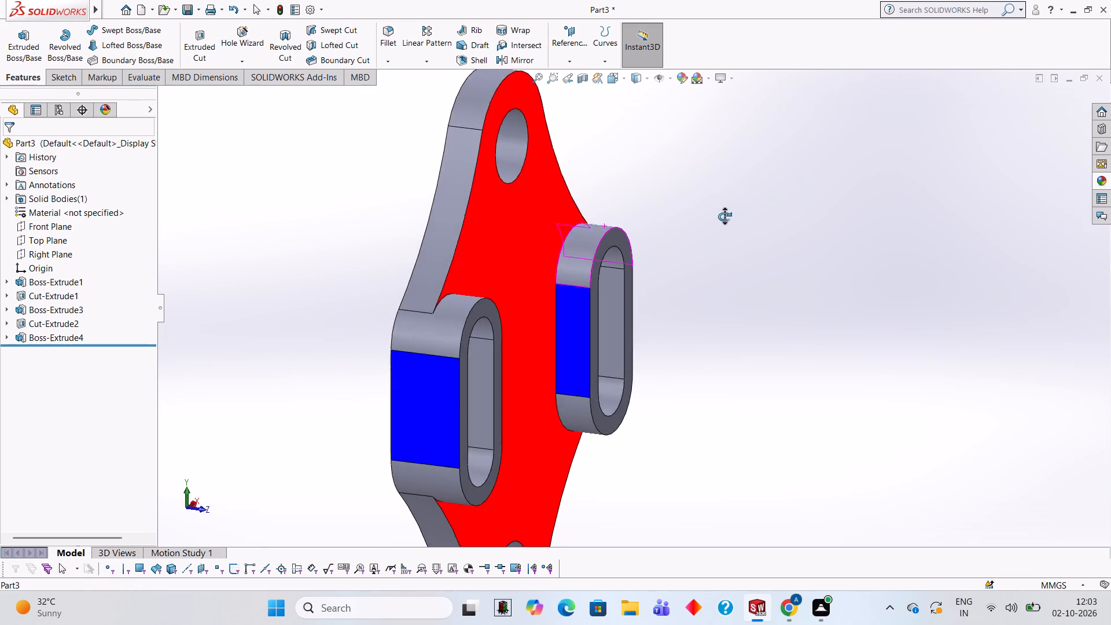
middle_drag(724, 216, 612, 214)
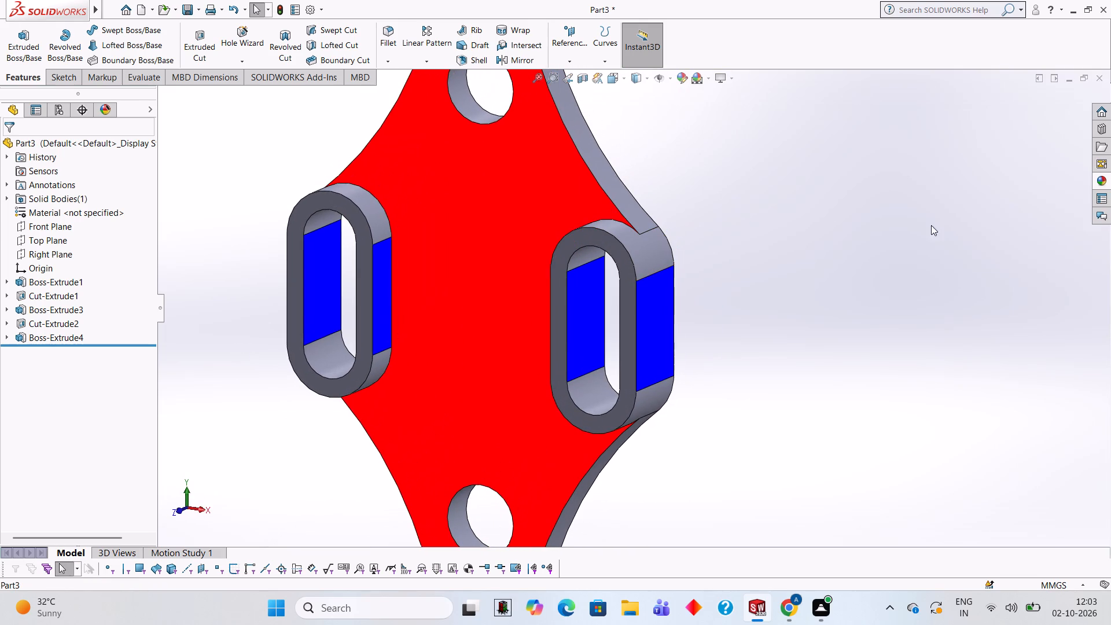
click(1098, 183)
scroll(1000, 299, down, 1)
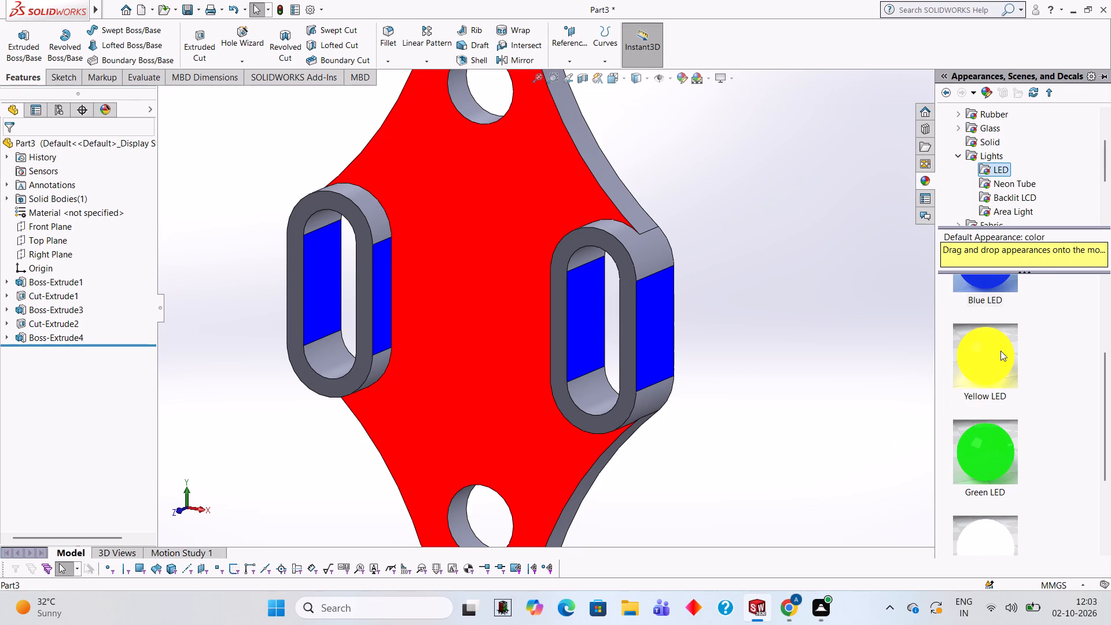
drag(1000, 350, 638, 227)
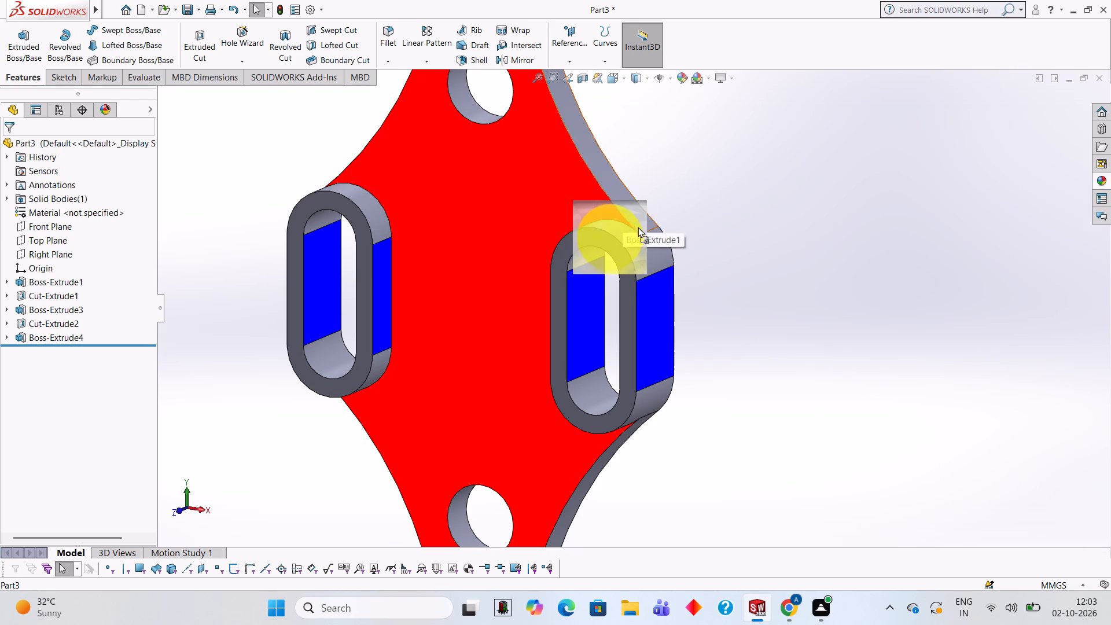
drag(638, 227, 634, 241)
scroll(676, 202, down, 1)
middle_drag(675, 202, 634, 220)
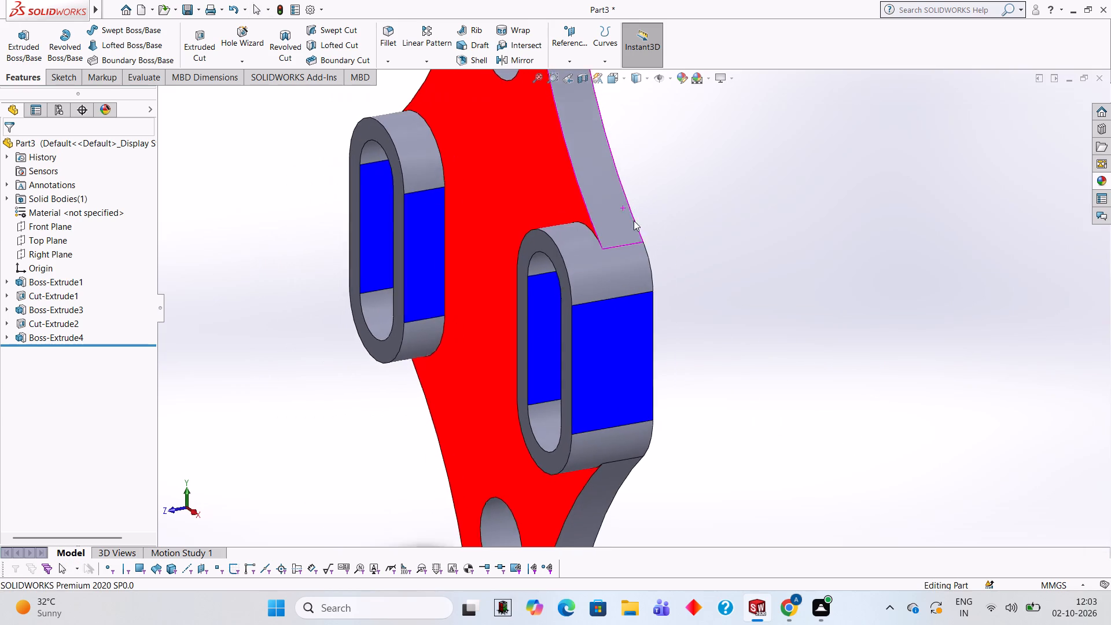
middle_drag(634, 220, 634, 220)
scroll(604, 230, down, 1)
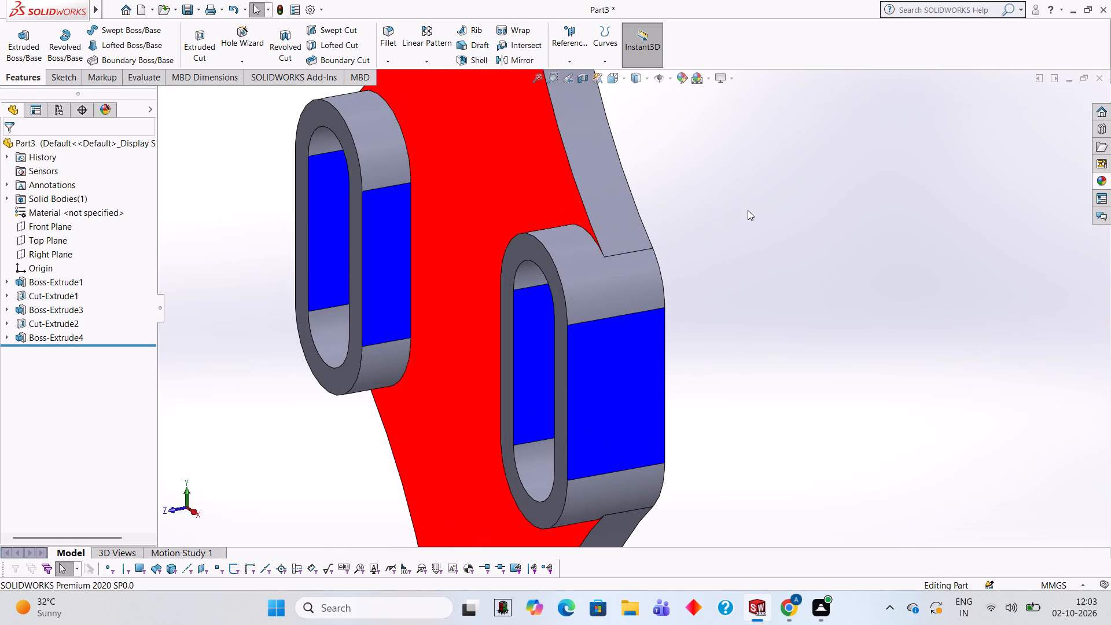
click(1099, 178)
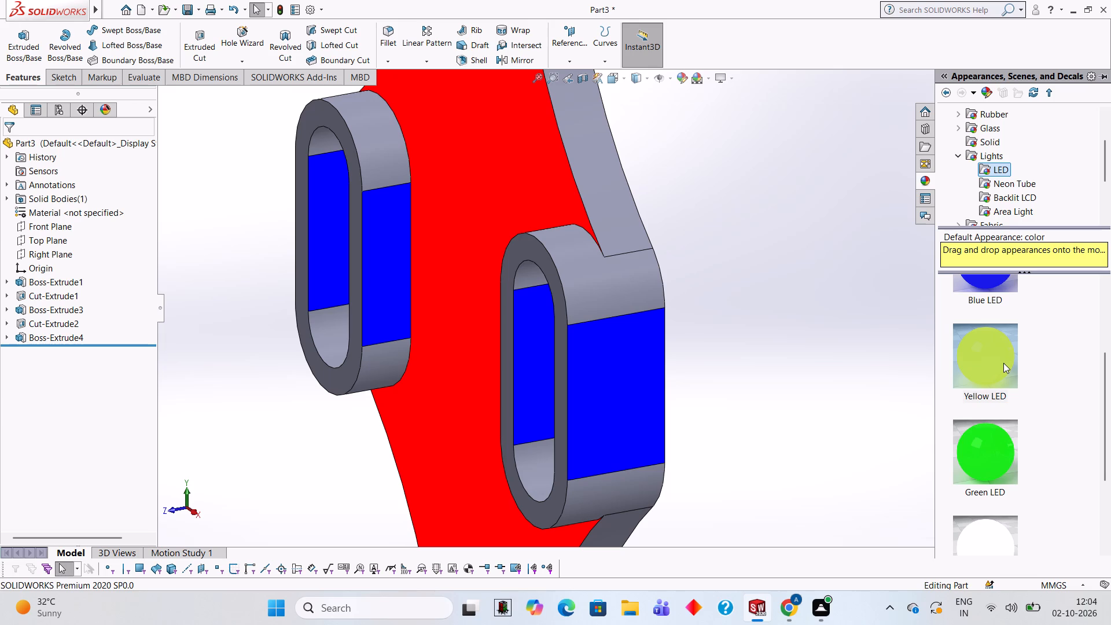
drag(1003, 363, 630, 284)
click(630, 284)
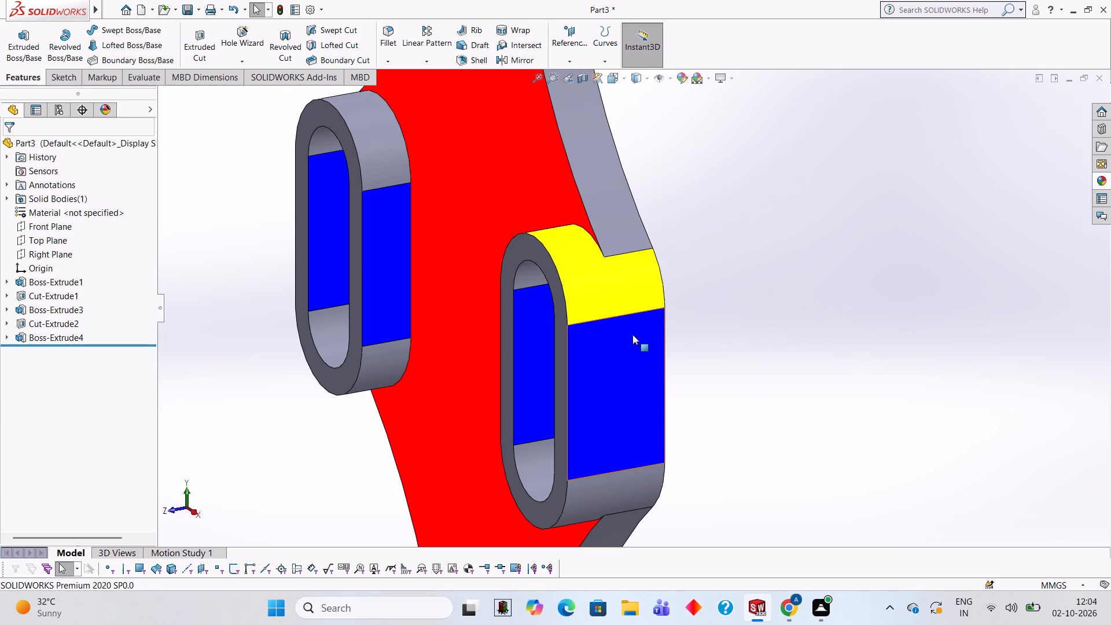
Apply the Yellow LED appearance to only the lower rounded outer face of the right-hand slot boss.
scroll(598, 436, up, 1)
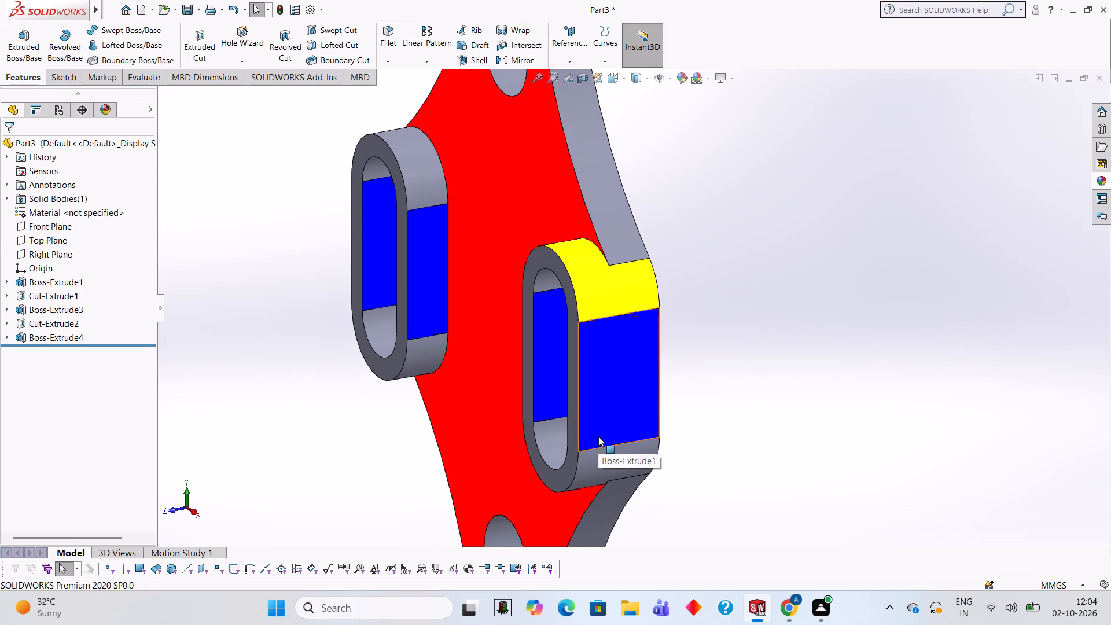
scroll(606, 485, up, 1)
scroll(606, 485, down, 2)
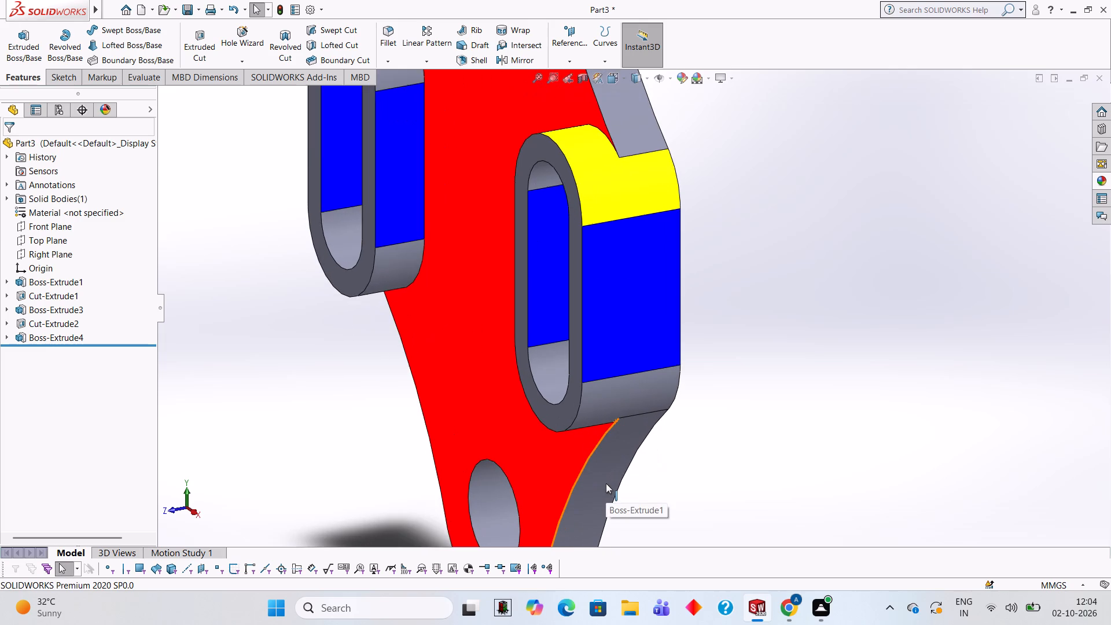
scroll(606, 483, down, 1)
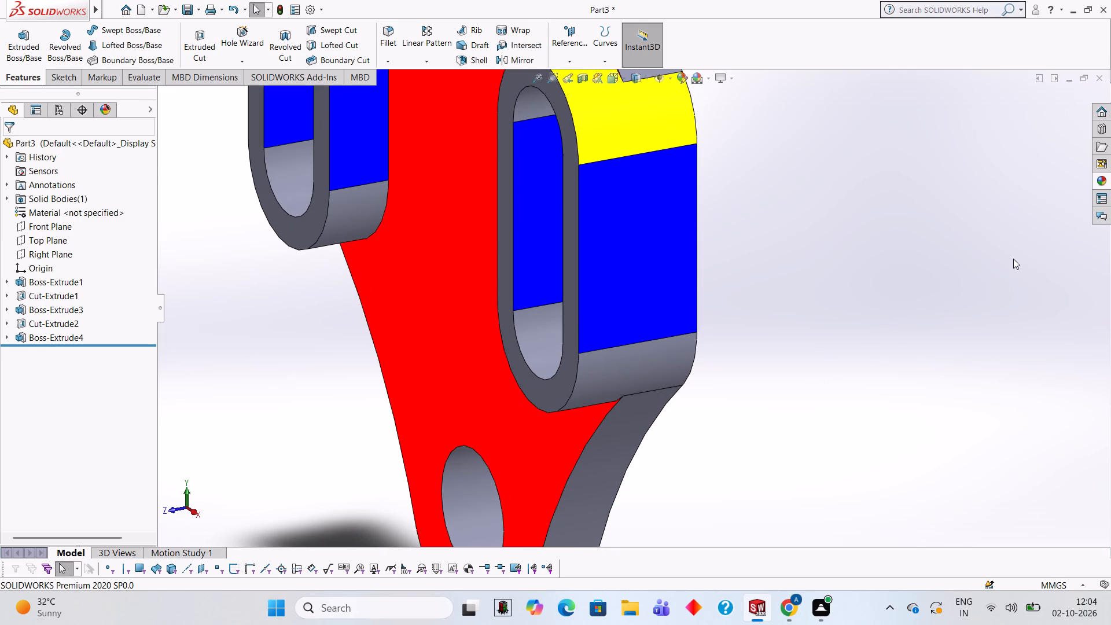
click(1110, 178)
drag(994, 347, 776, 370)
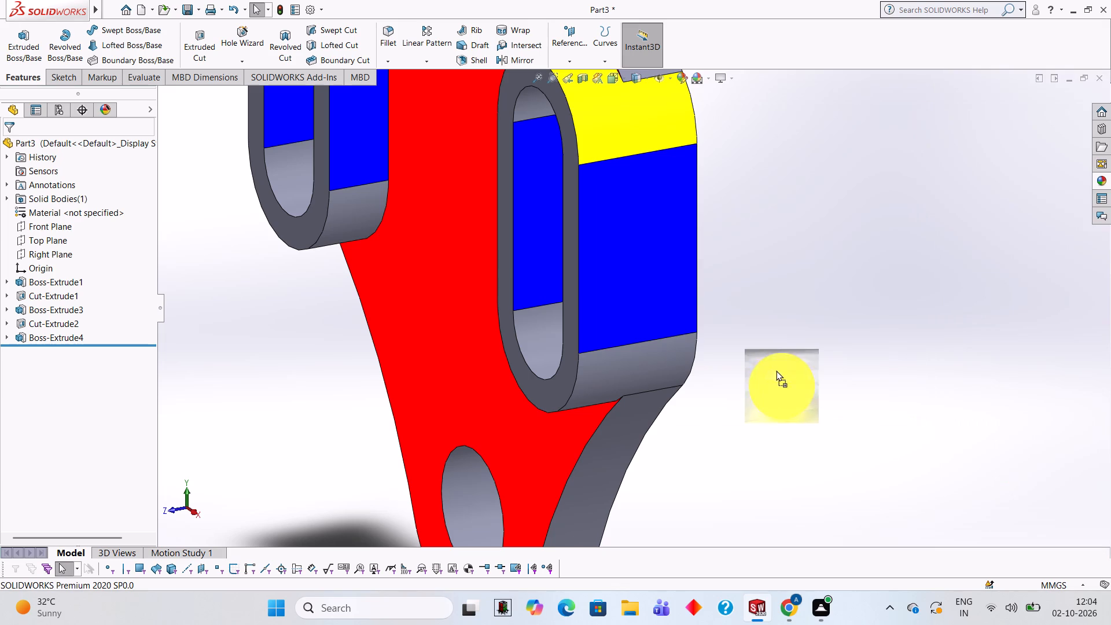
drag(776, 370, 621, 374)
click(621, 374)
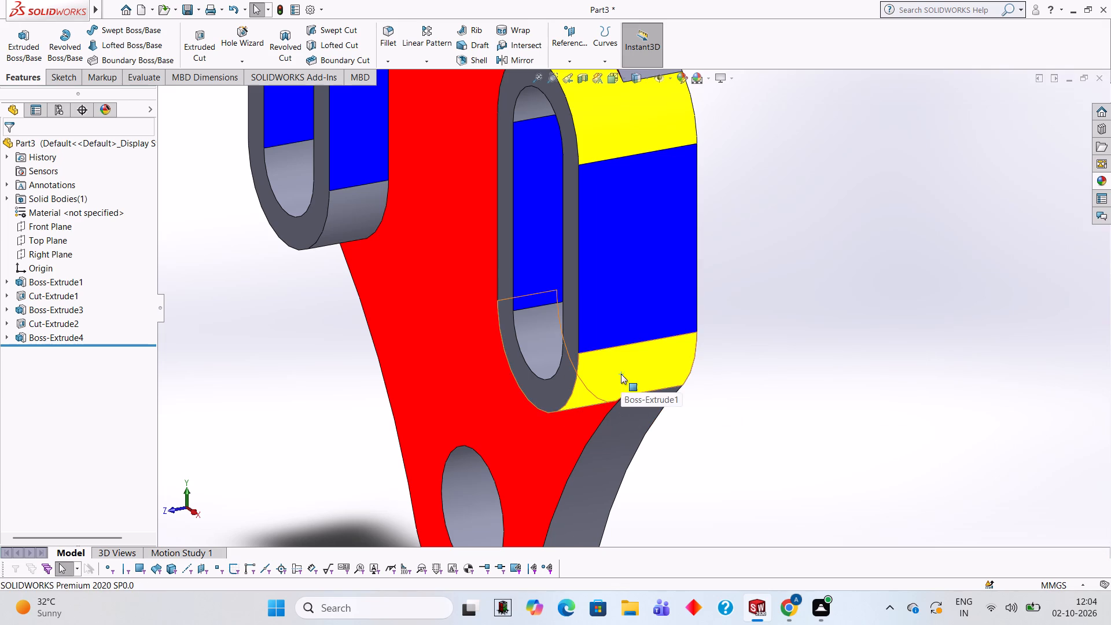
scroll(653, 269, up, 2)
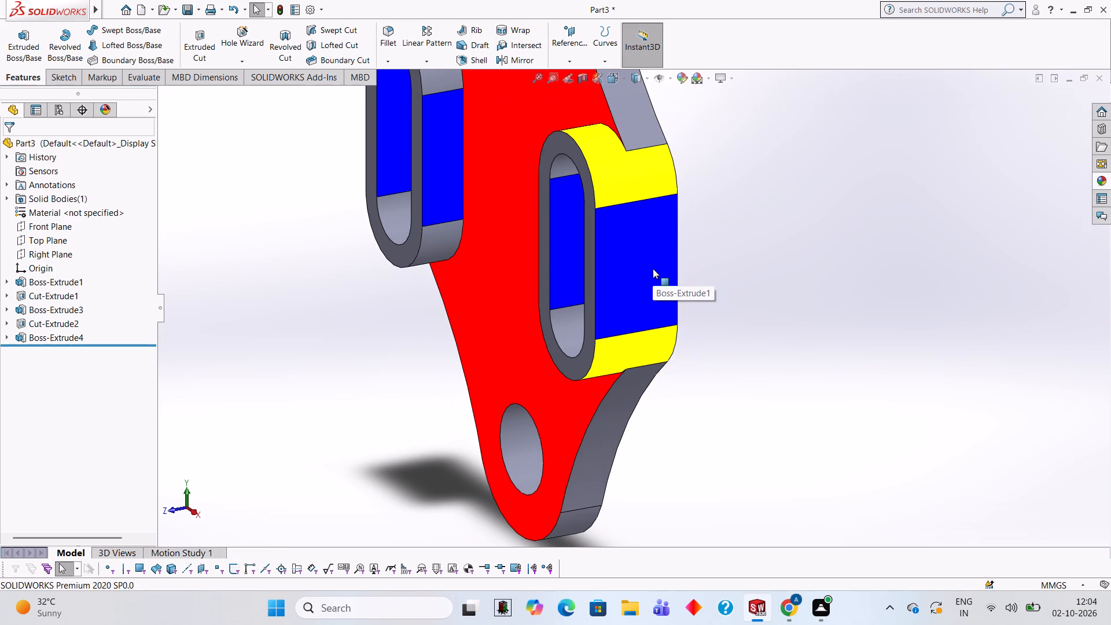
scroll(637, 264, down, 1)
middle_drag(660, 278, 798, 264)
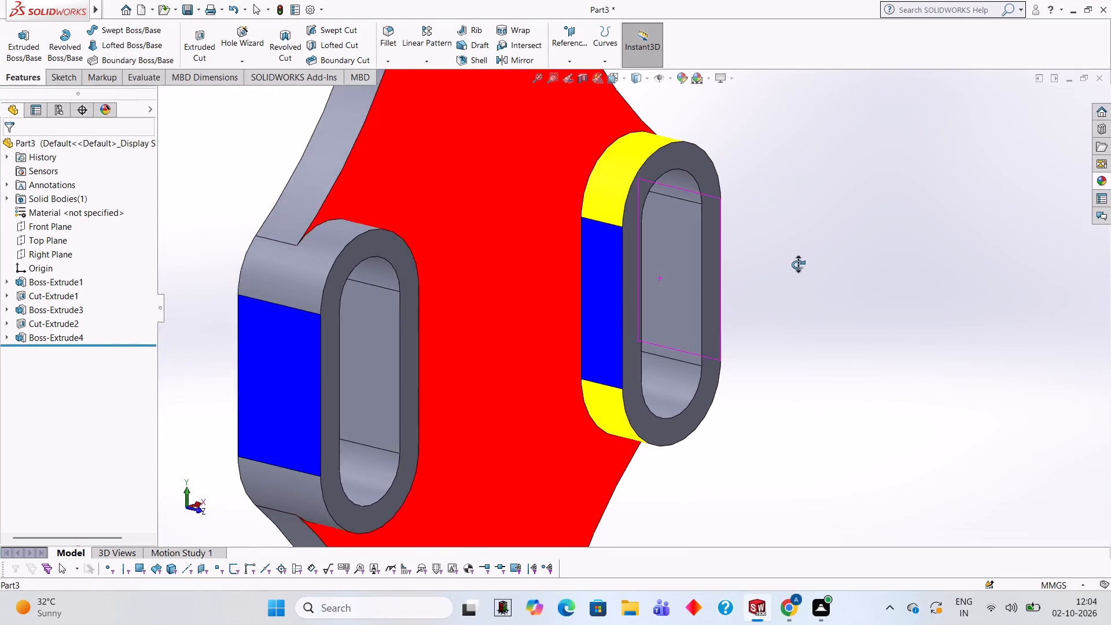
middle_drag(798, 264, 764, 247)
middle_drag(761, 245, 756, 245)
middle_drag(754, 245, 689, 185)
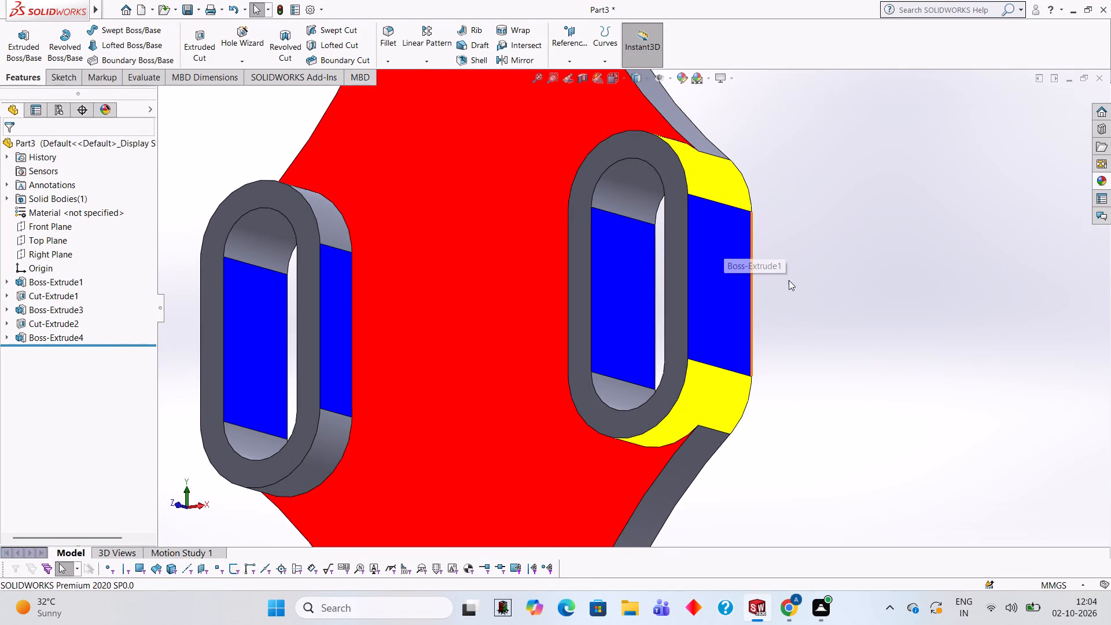
Apply the Yellow LED appearance to only the upper rounded inner wall of the right-hand slot.
click(1098, 178)
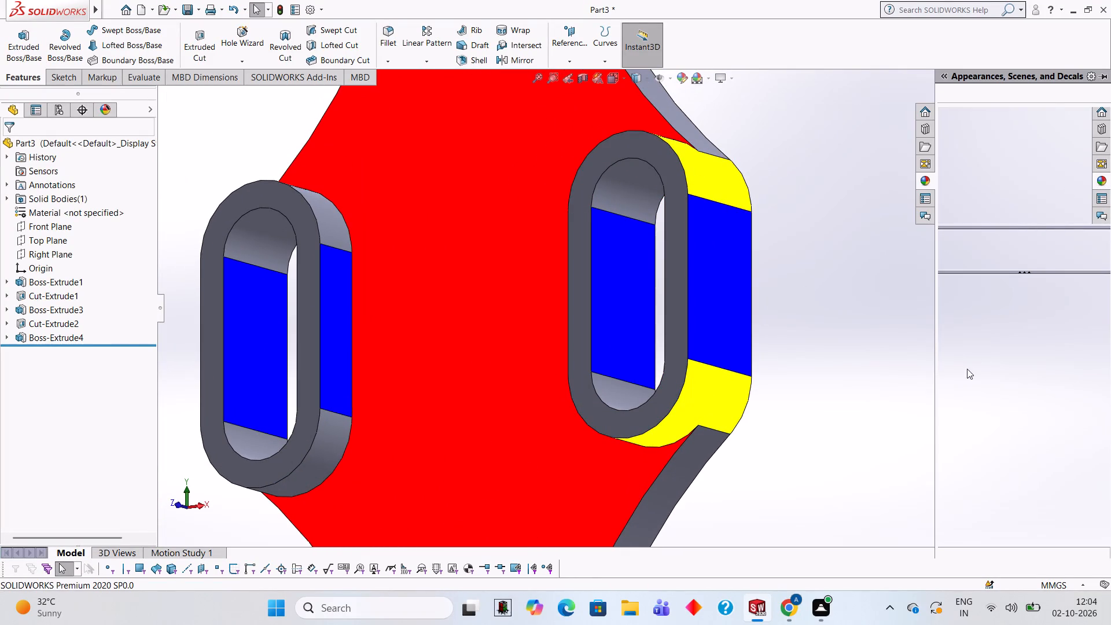
drag(984, 355, 628, 190)
click(628, 190)
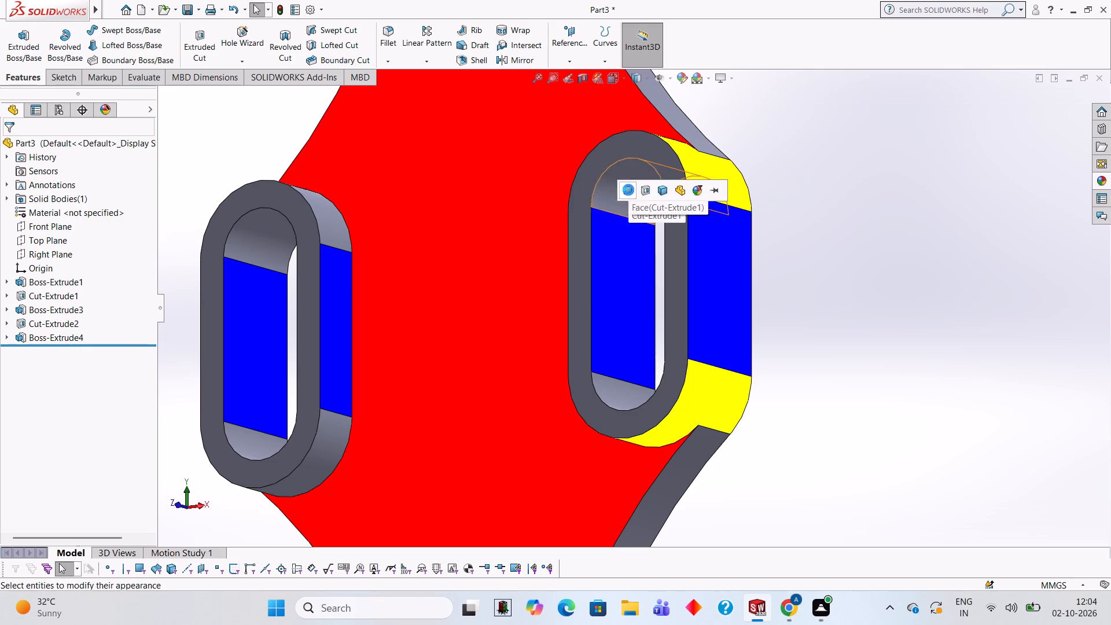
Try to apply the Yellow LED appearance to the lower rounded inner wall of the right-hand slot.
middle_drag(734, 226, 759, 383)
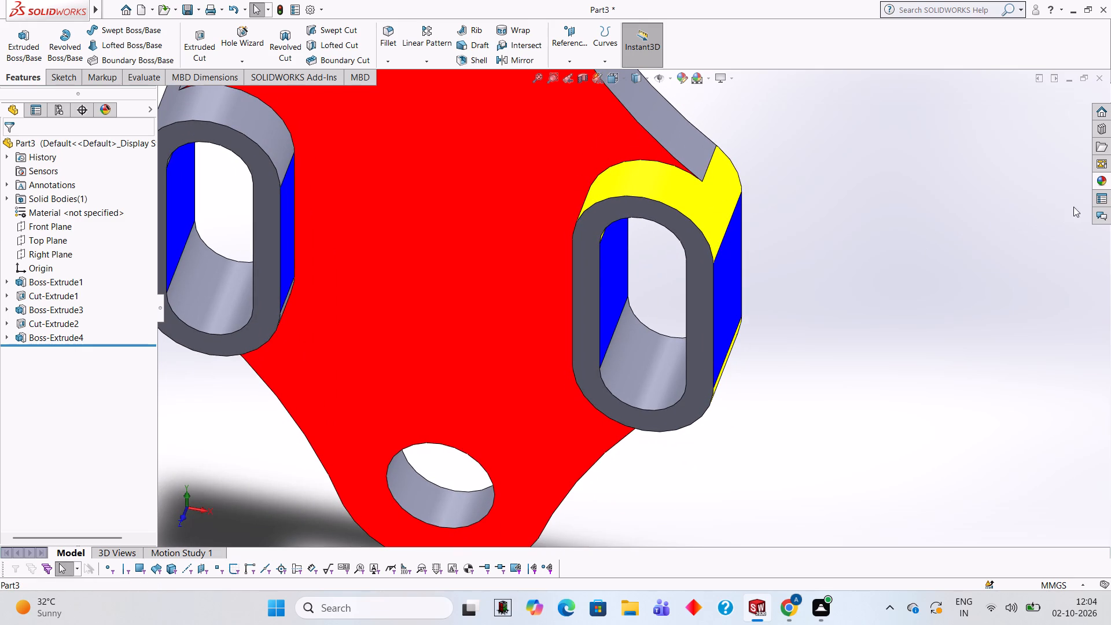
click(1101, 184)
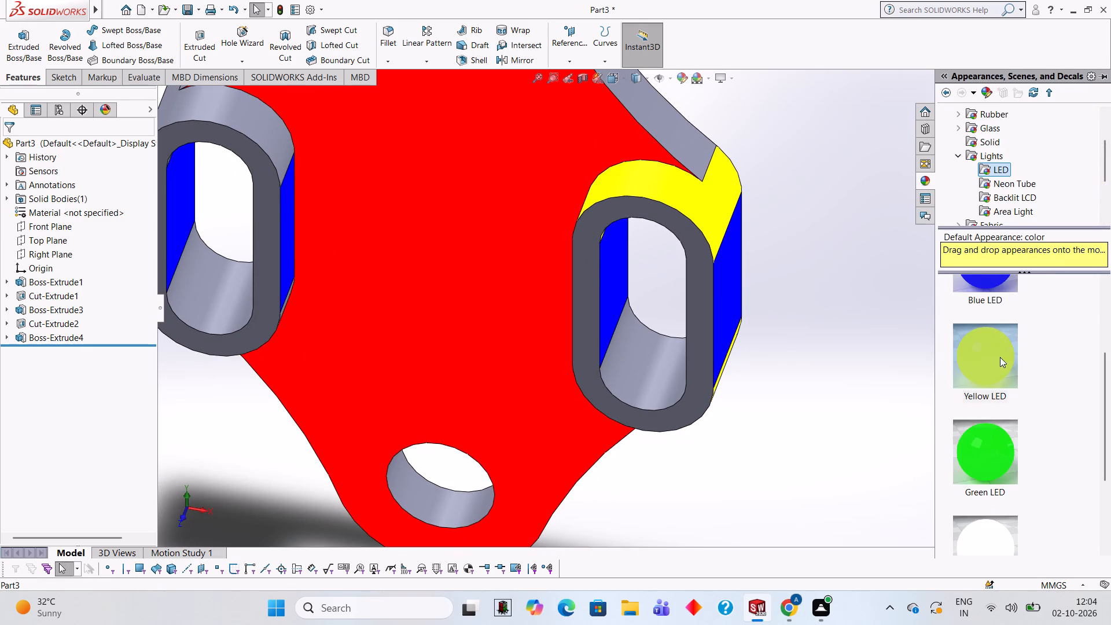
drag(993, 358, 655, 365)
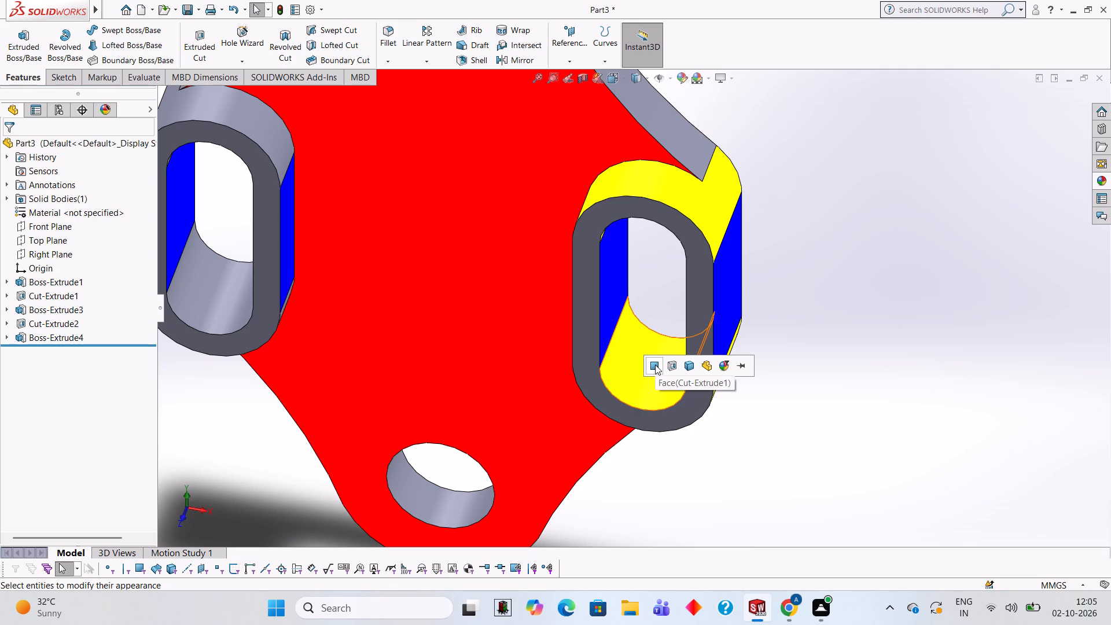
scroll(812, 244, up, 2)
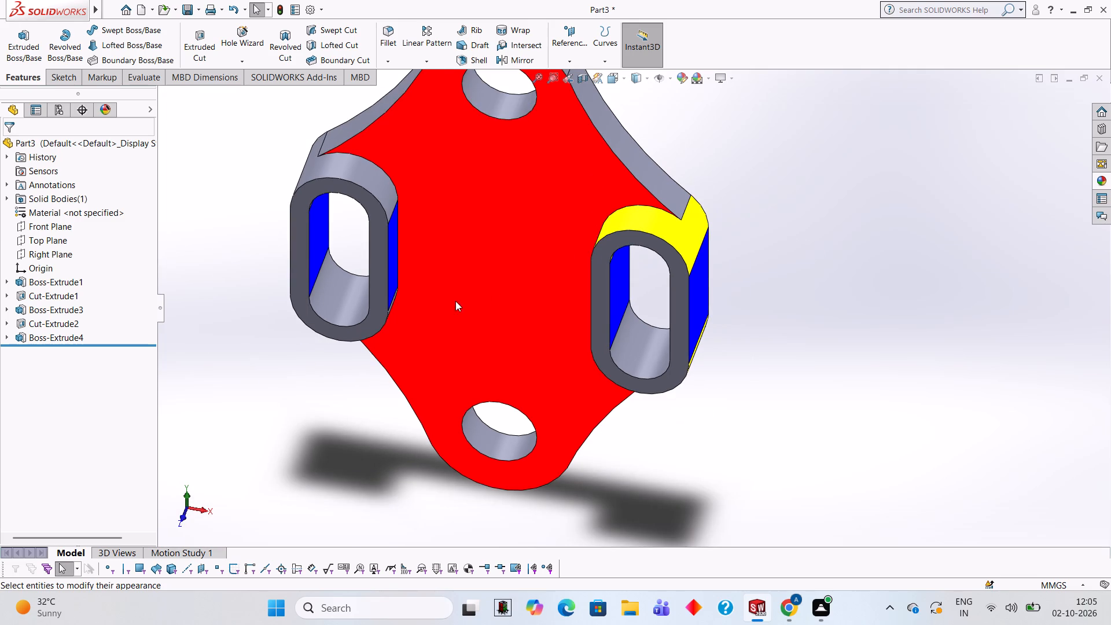
Apply the Yellow LED appearance to only the lower rounded inner wall of the left-hand slot.
scroll(455, 301, down, 1)
middle_drag(502, 310, 484, 236)
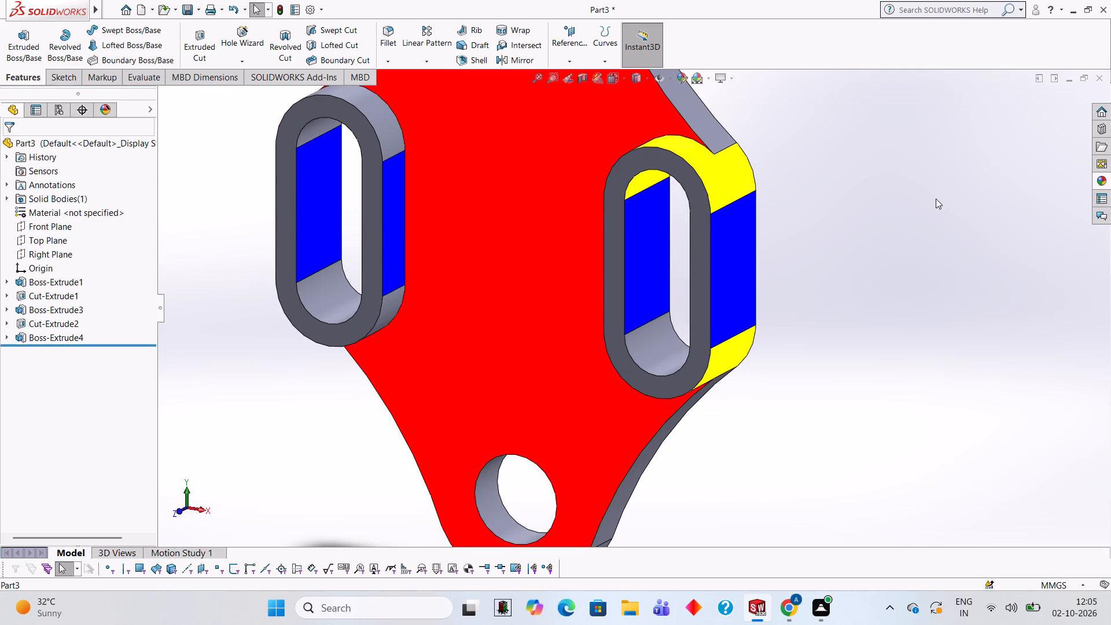
click(1099, 183)
drag(988, 351, 521, 323)
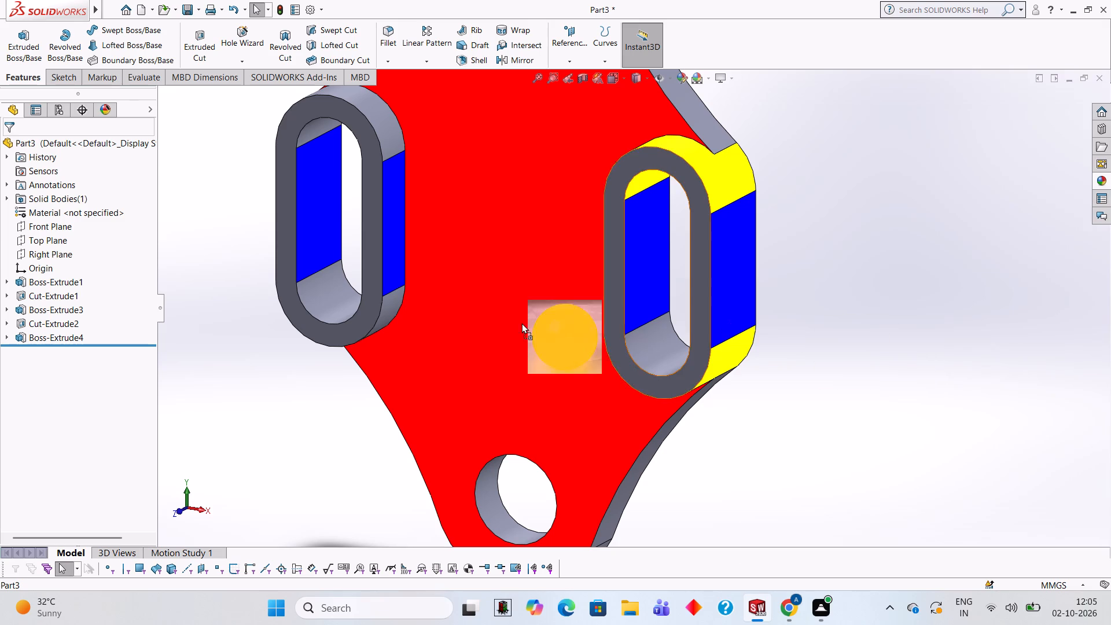
drag(521, 323, 334, 285)
click(334, 285)
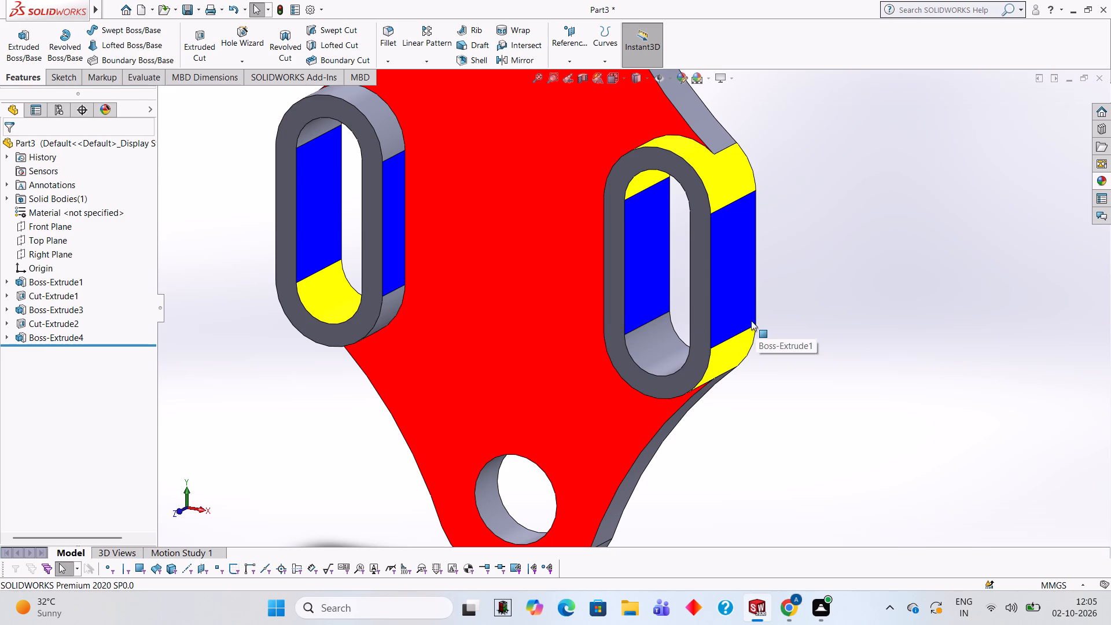
Apply the Yellow LED appearance to only the lower rounded inner wall of the right-hand slot.
scroll(661, 249, down, 1)
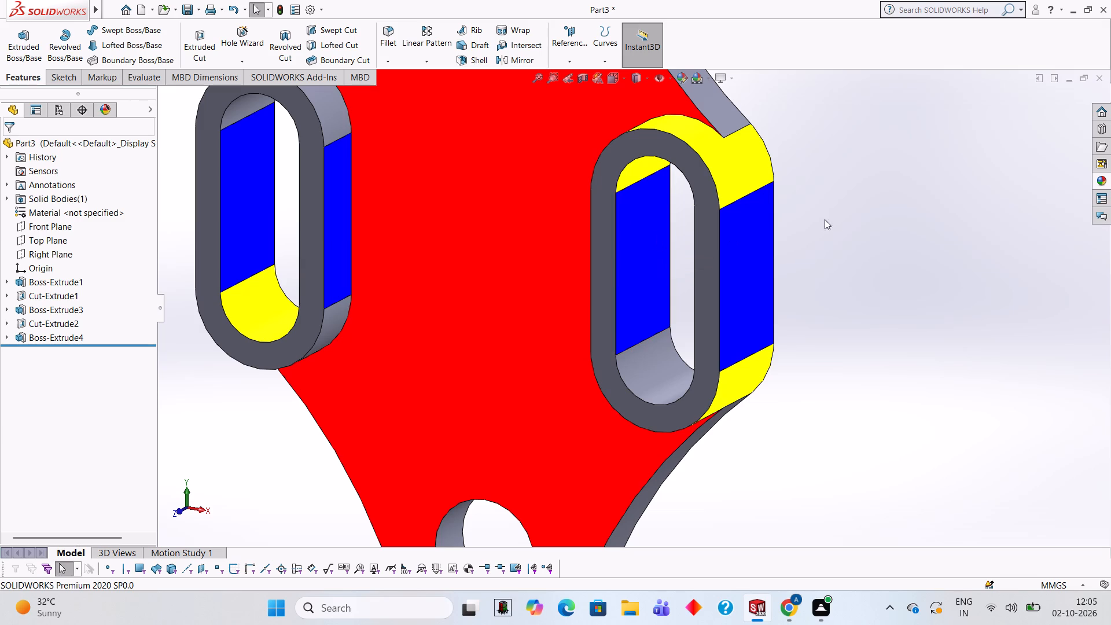
click(1110, 179)
drag(994, 350, 689, 389)
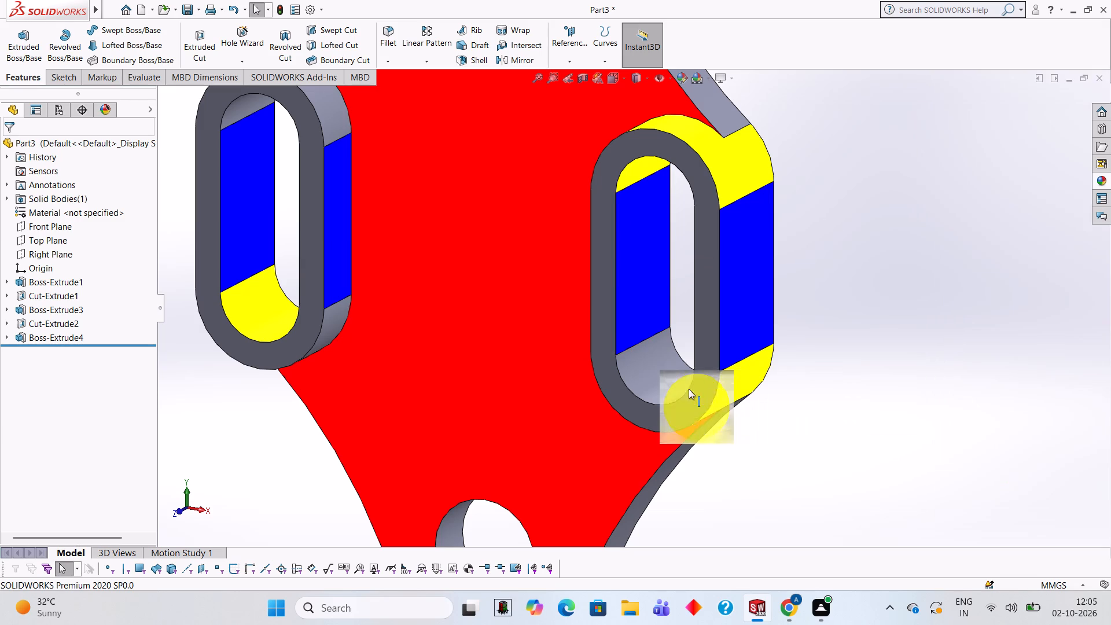
drag(689, 389, 679, 373)
click(679, 373)
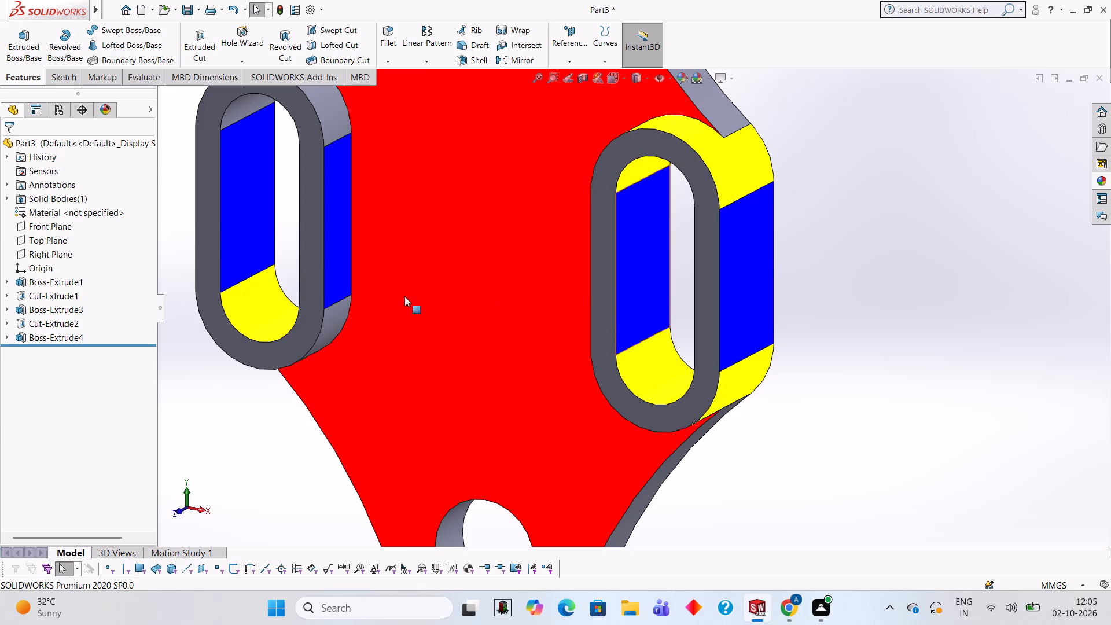
Apply the Yellow LED appearance to only the upper rounded inner wall of the left-hand slot.
scroll(399, 299, up, 2)
scroll(393, 278, down, 2)
middle_drag(491, 380, 468, 312)
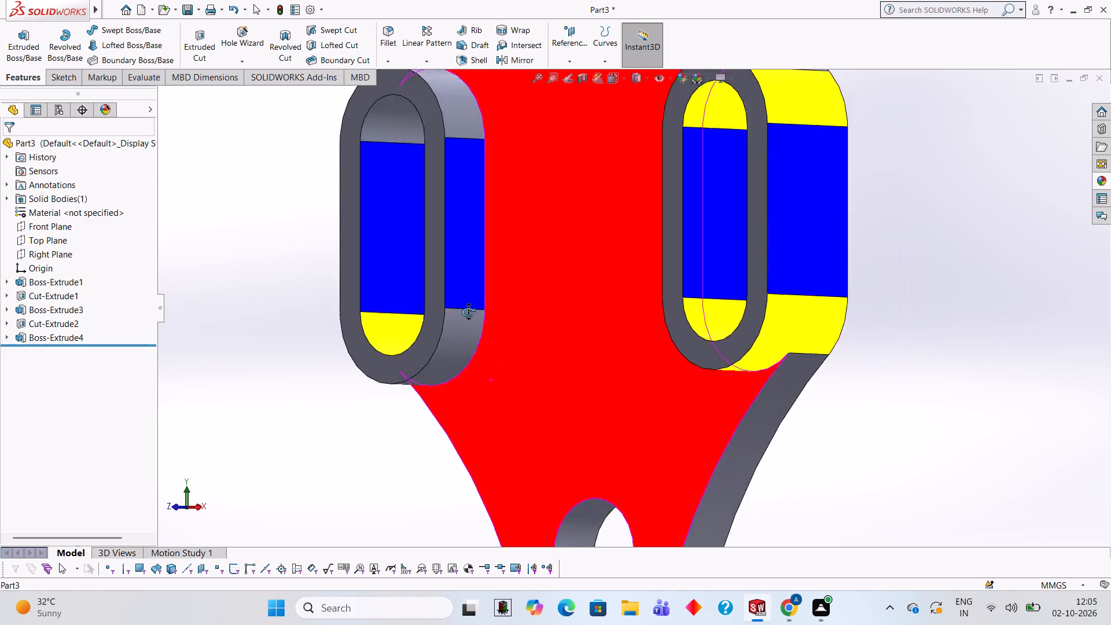
middle_drag(468, 312, 481, 247)
scroll(485, 250, down, 1)
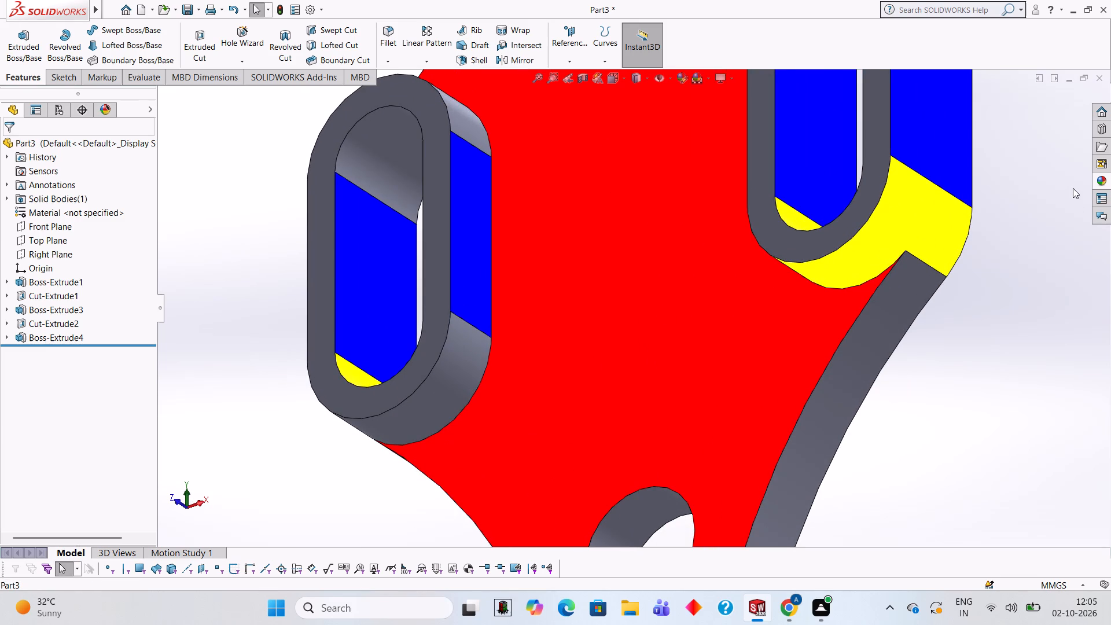
click(1098, 182)
drag(998, 343, 533, 167)
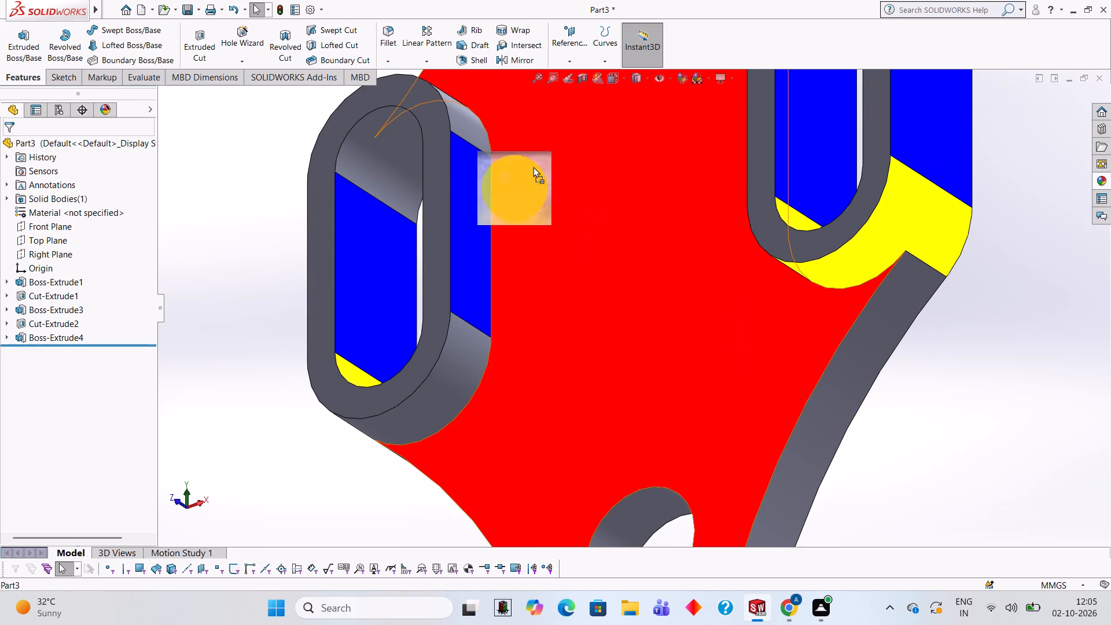
drag(533, 167, 409, 142)
click(409, 142)
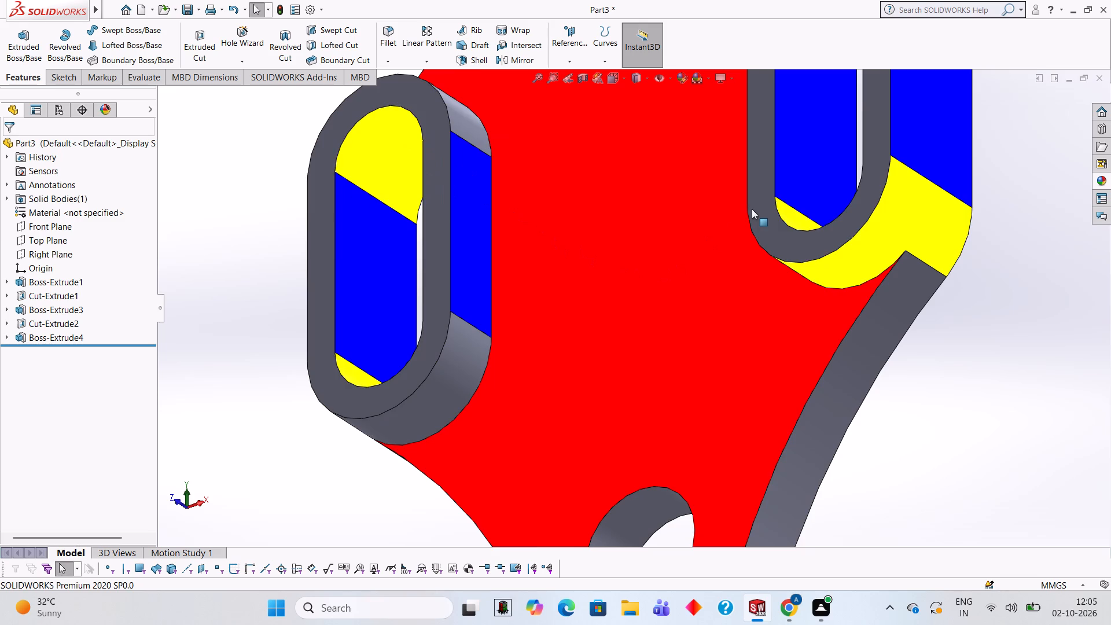
Apply the Yellow LED appearance to only the upper rounded outer face of the left-hand slot boss.
scroll(752, 208, up, 2)
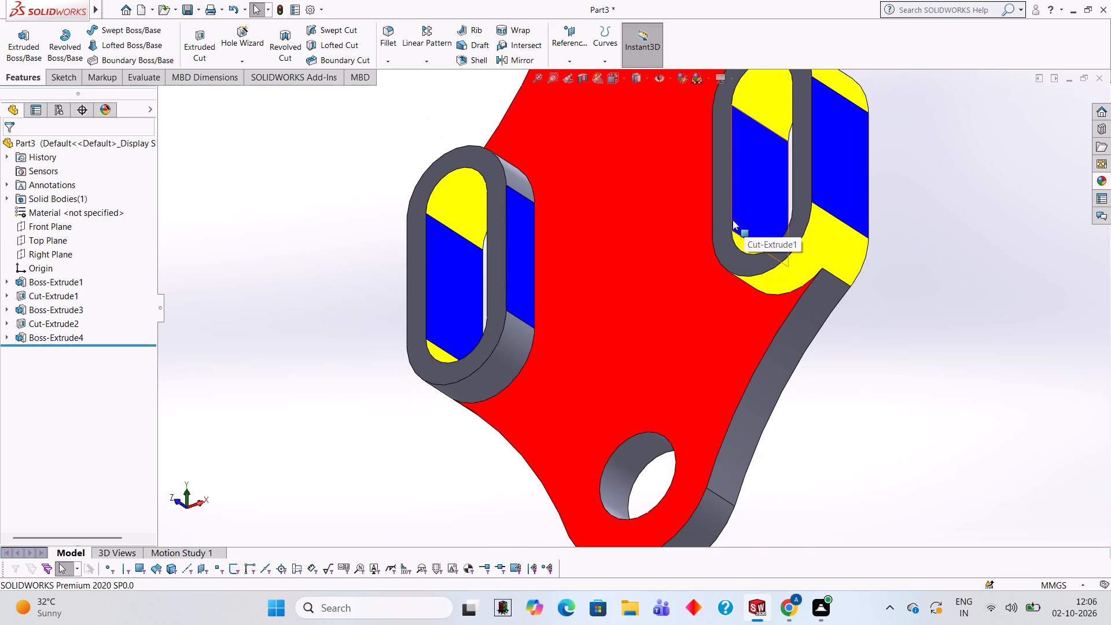
scroll(661, 214, up, 1)
middle_drag(657, 207, 642, 343)
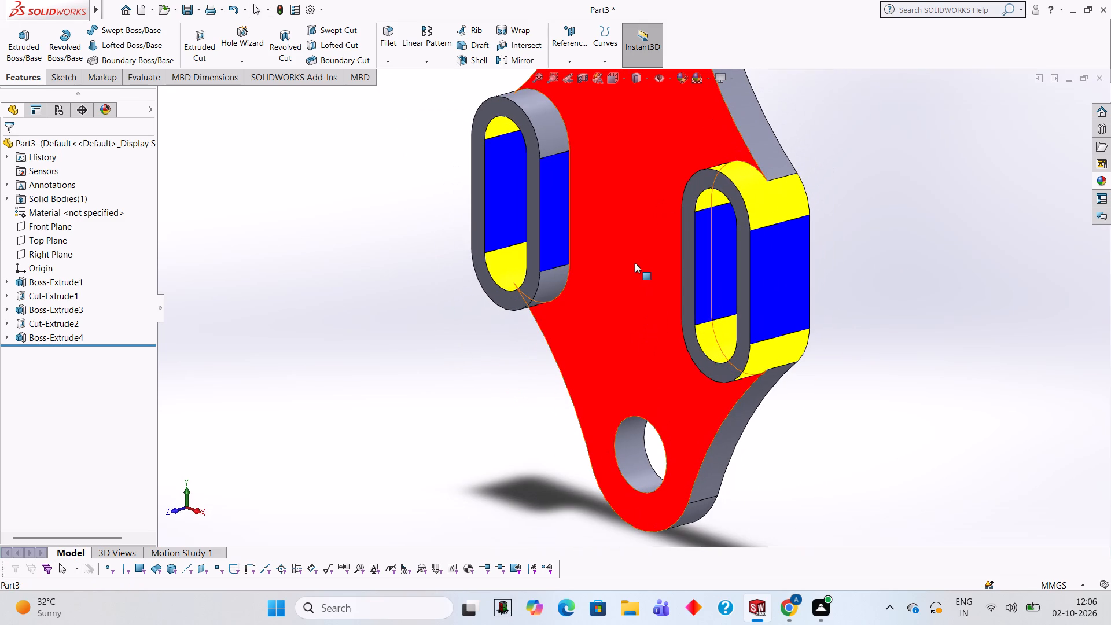
middle_drag(628, 306, 637, 240)
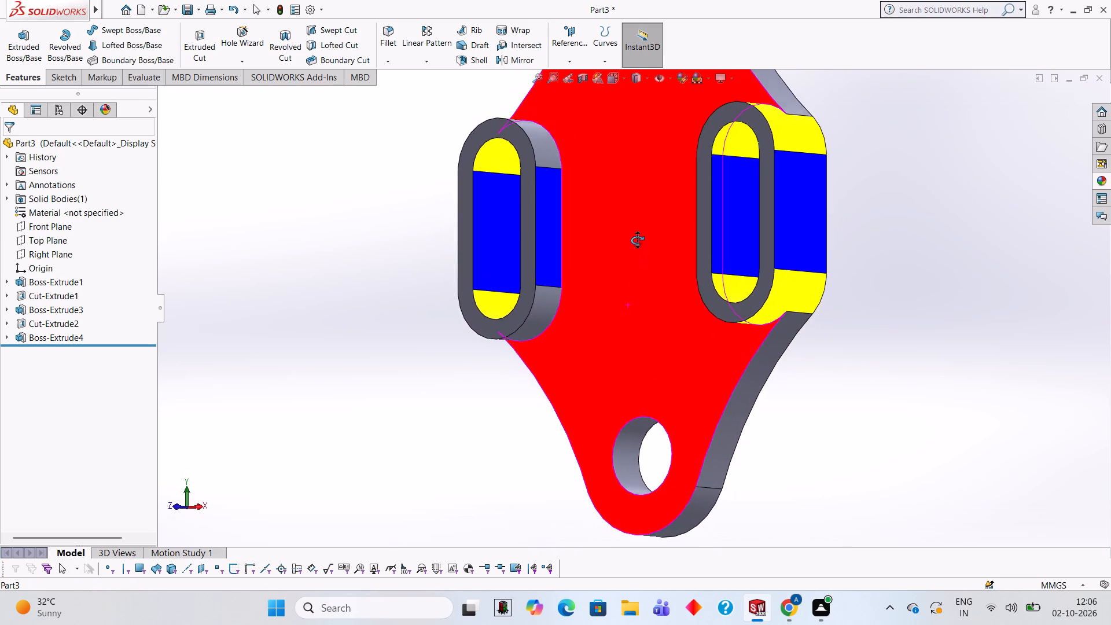
middle_drag(637, 240, 764, 252)
middle_drag(765, 252, 654, 286)
middle_click(657, 283)
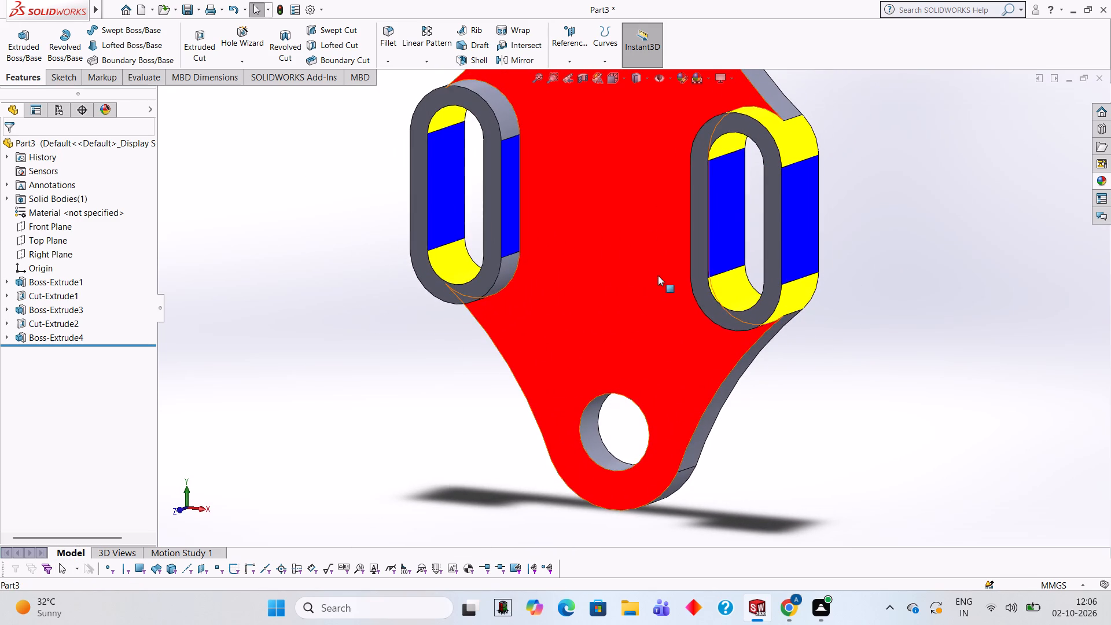
scroll(671, 251, up, 2)
scroll(593, 221, down, 2)
middle_drag(648, 247, 651, 256)
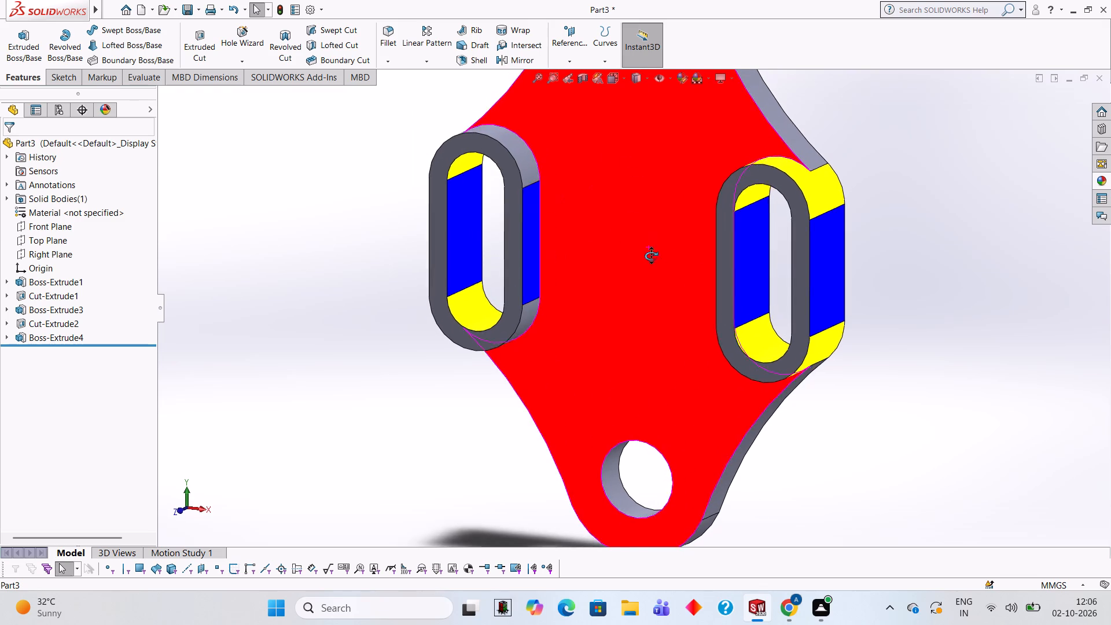
middle_drag(651, 256, 657, 326)
click(1101, 183)
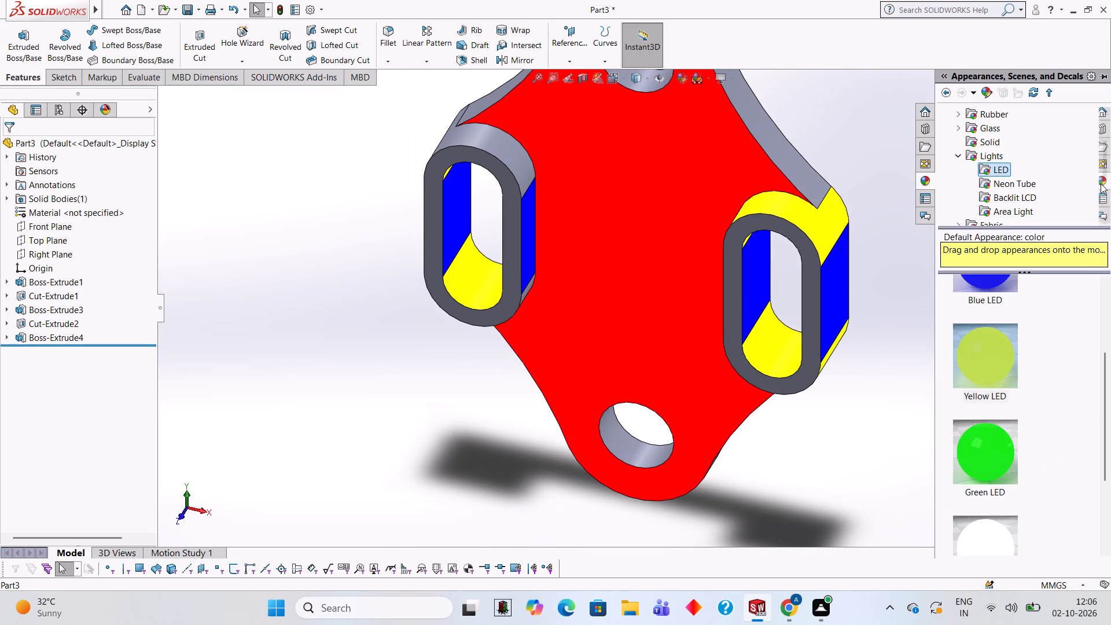
drag(991, 357, 498, 151)
click(498, 151)
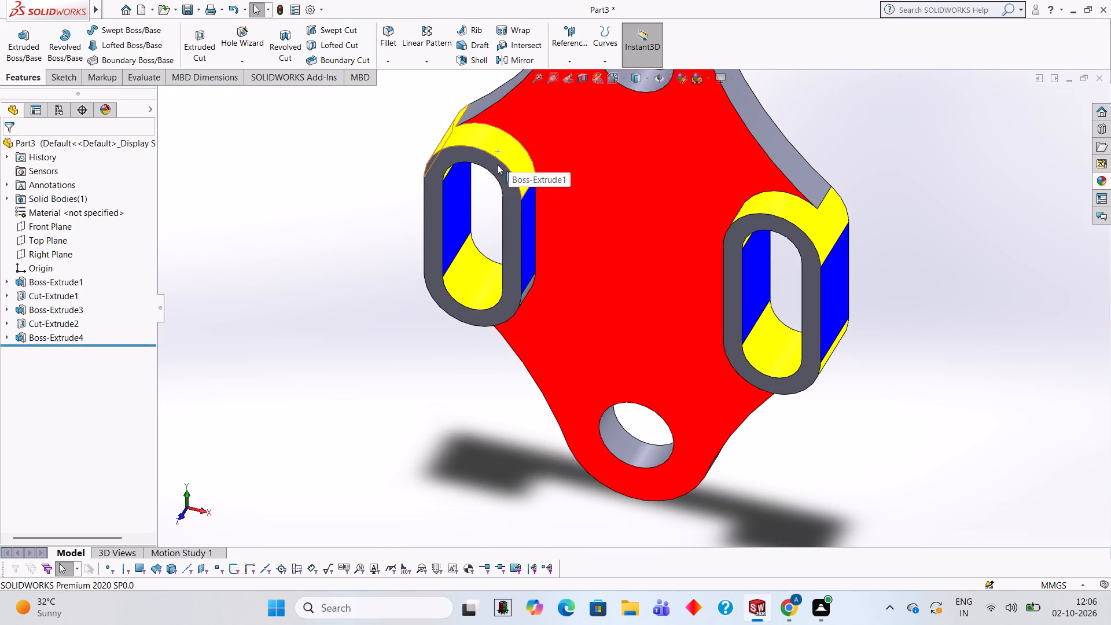
Apply the Yellow LED appearance to only the lower rounded outer face of the left-hand slot boss.
middle_drag(537, 205, 627, 150)
middle_drag(608, 389, 575, 201)
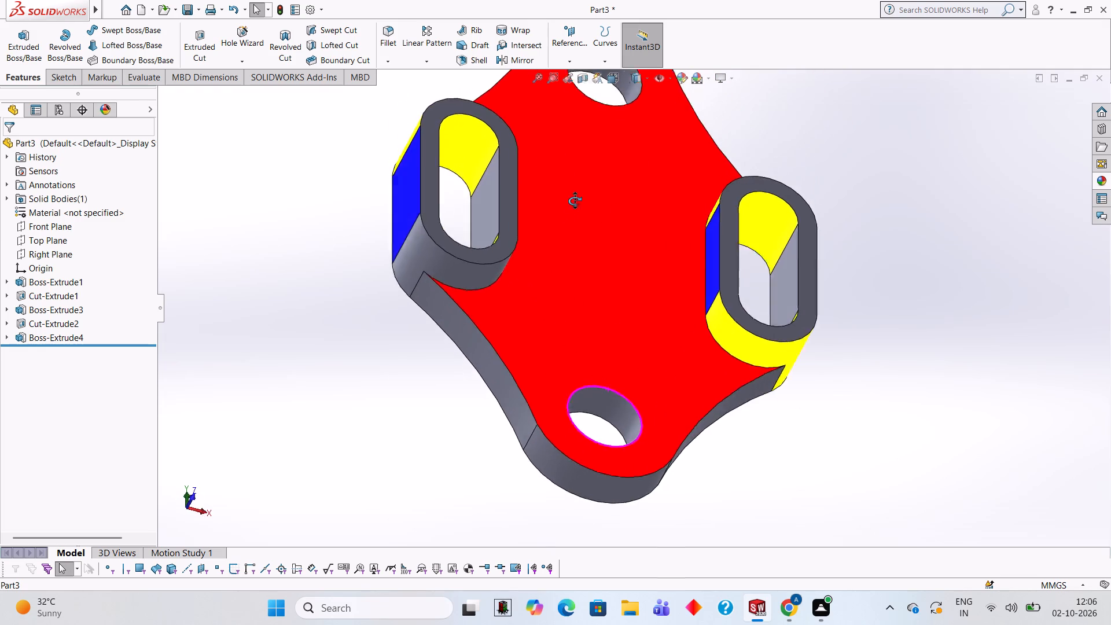
middle_drag(575, 201, 587, 206)
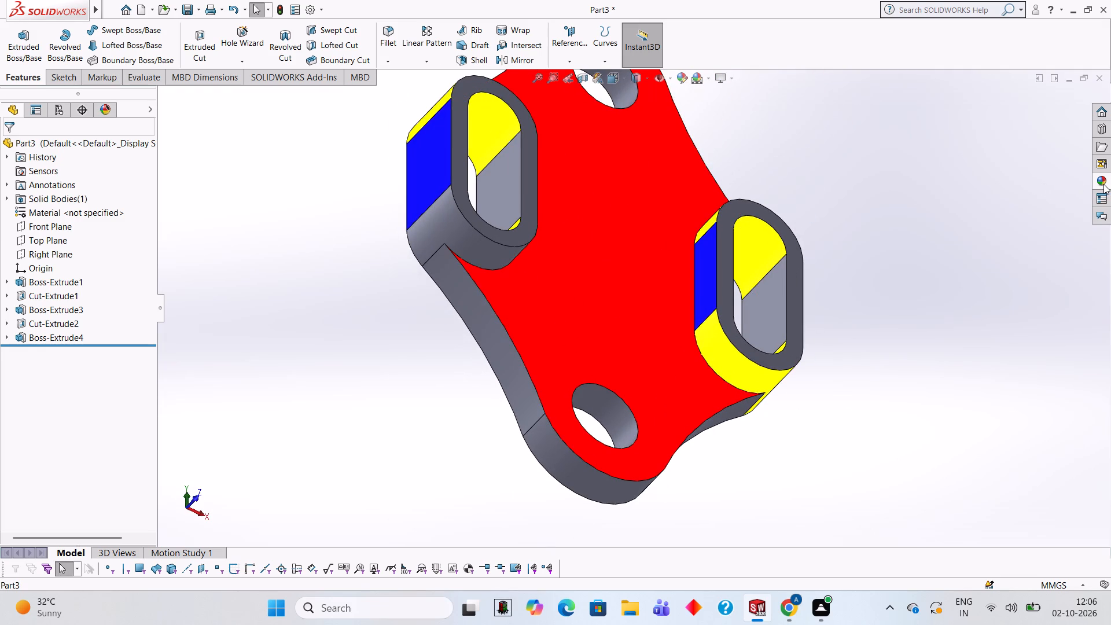
click(1103, 184)
drag(979, 376, 471, 264)
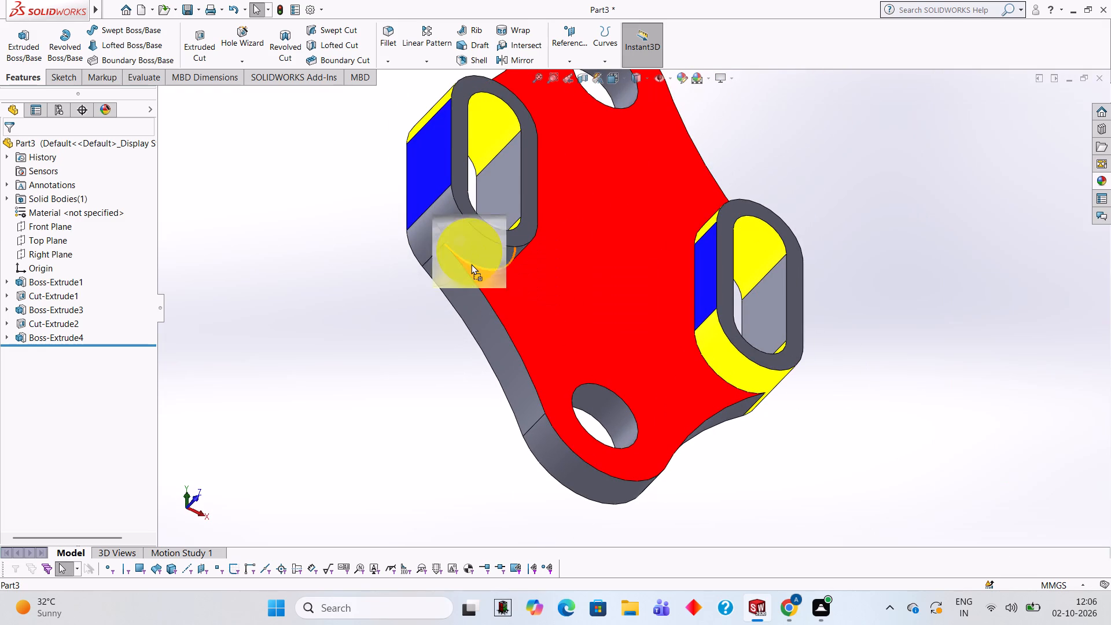
drag(471, 264, 448, 244)
click(448, 244)
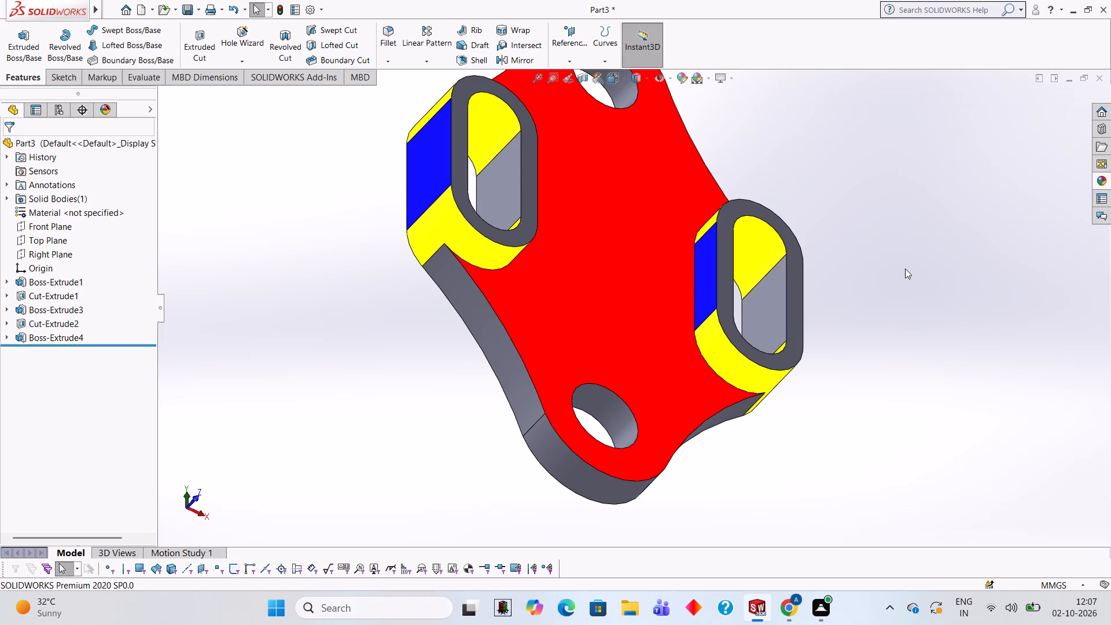
Apply the Green LED appearance to the whole part so it colours all faces without their own appearance.
scroll(839, 193, up, 2)
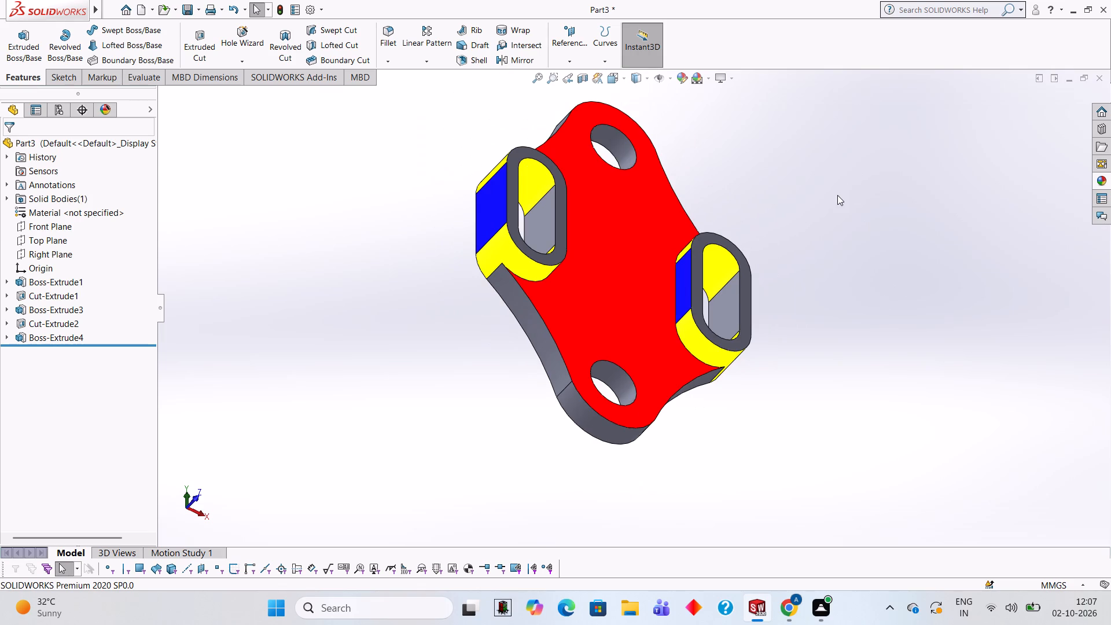
scroll(777, 239, up, 1)
scroll(775, 241, down, 1)
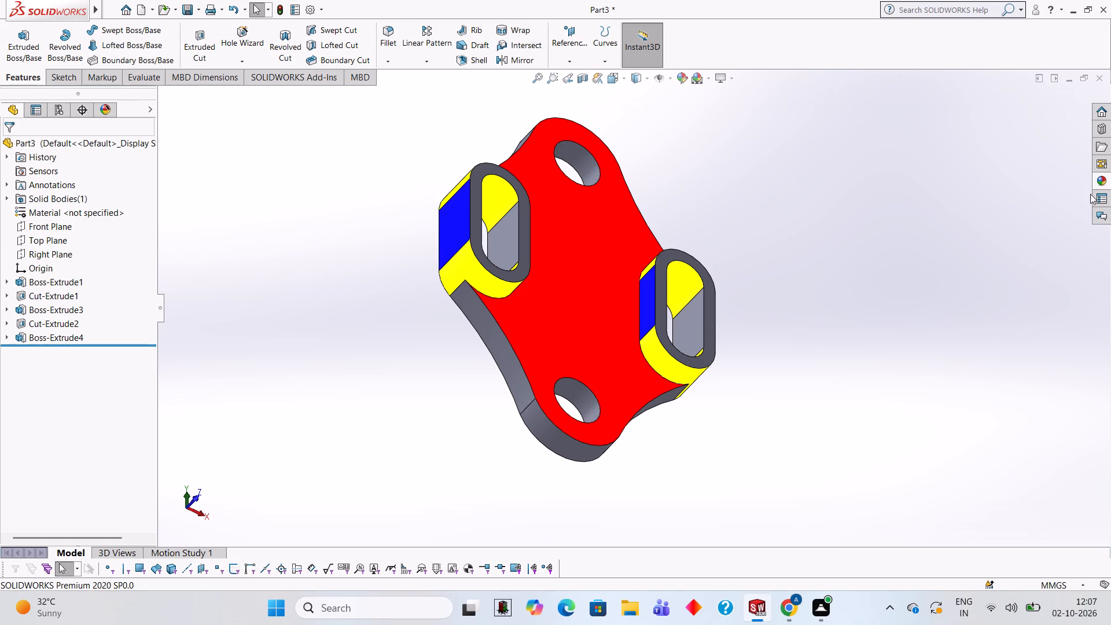
click(1097, 176)
drag(985, 432, 990, 439)
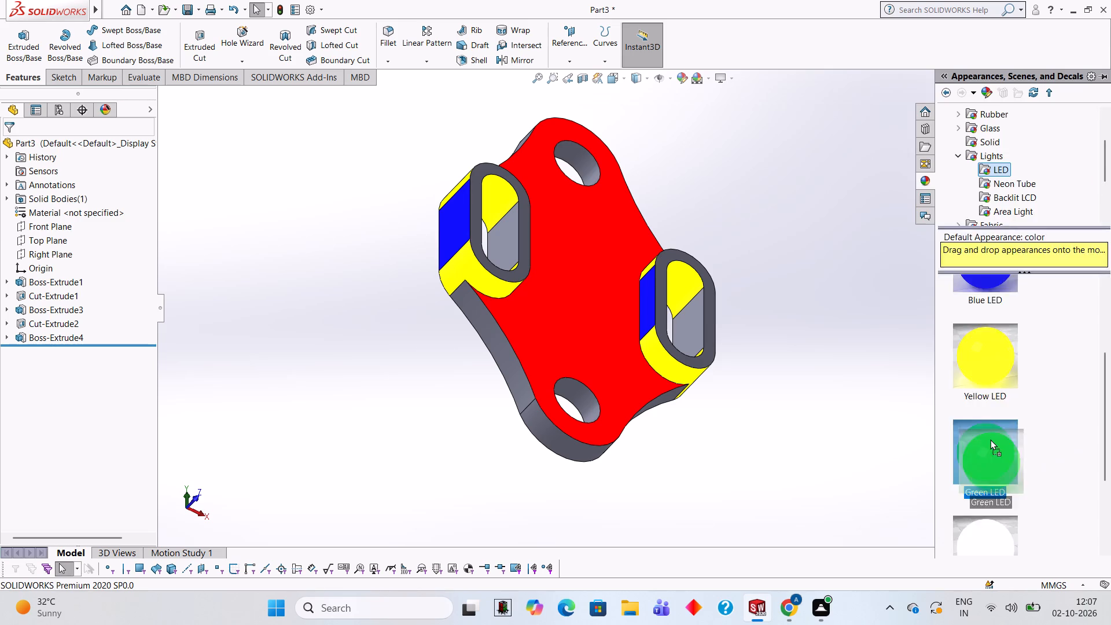
drag(990, 439, 730, 307)
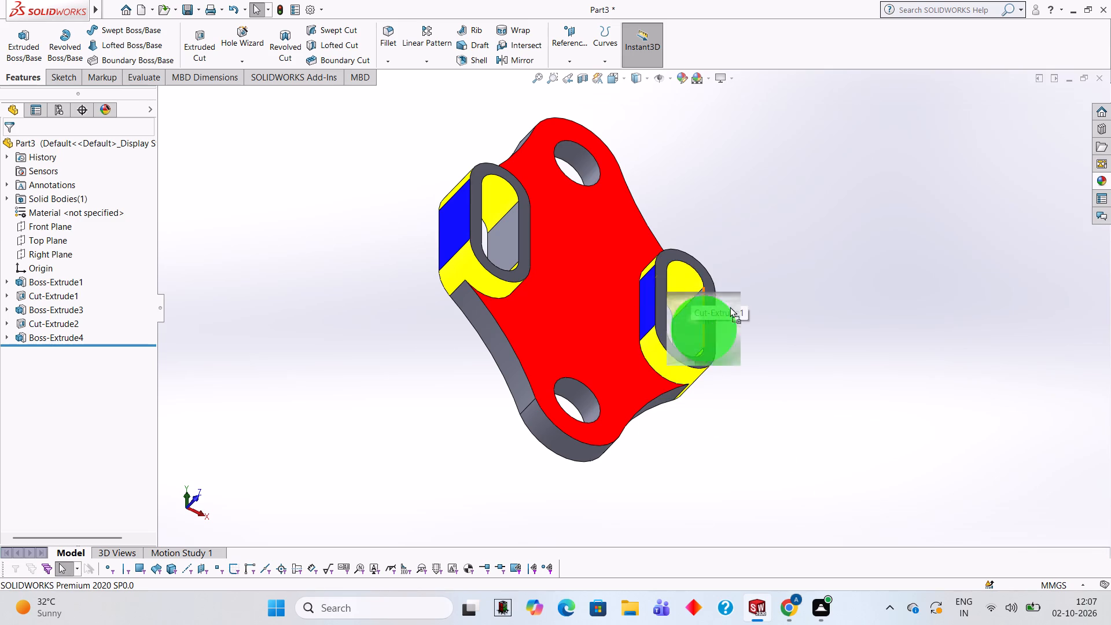
drag(730, 307, 969, 308)
key(Escape)
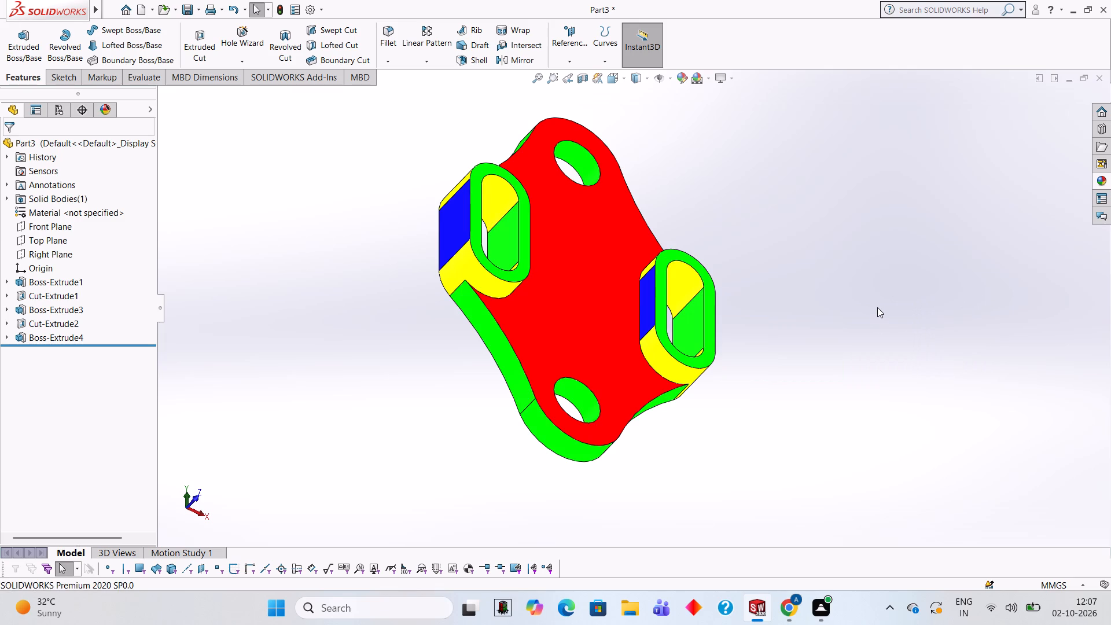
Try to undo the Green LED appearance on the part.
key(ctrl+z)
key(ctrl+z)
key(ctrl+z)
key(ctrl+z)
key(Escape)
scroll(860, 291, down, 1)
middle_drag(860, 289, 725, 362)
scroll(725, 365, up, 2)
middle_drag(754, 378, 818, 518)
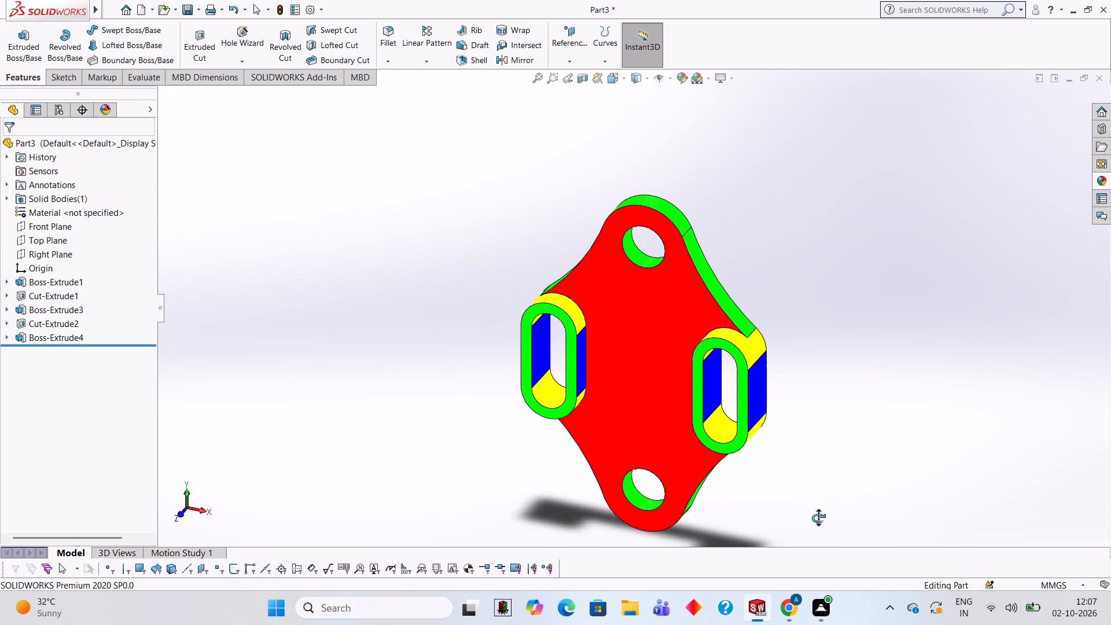
Apply the Blue LED appearance to only the right-hand flat inner wall of the right-hand slot.
middle_drag(818, 518, 899, 431)
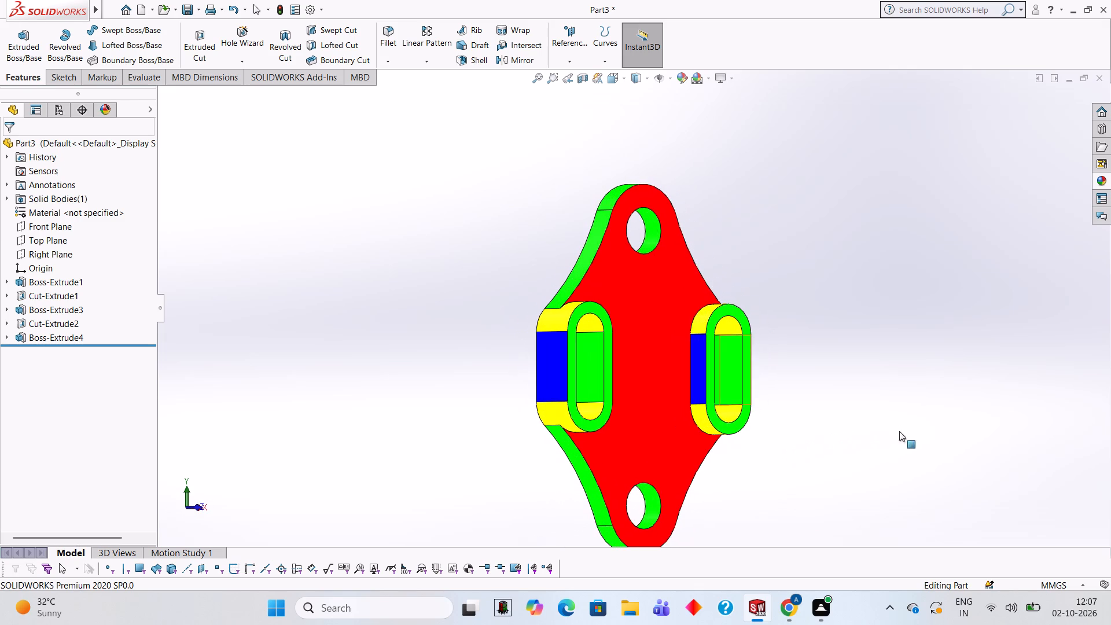
scroll(780, 316, down, 3)
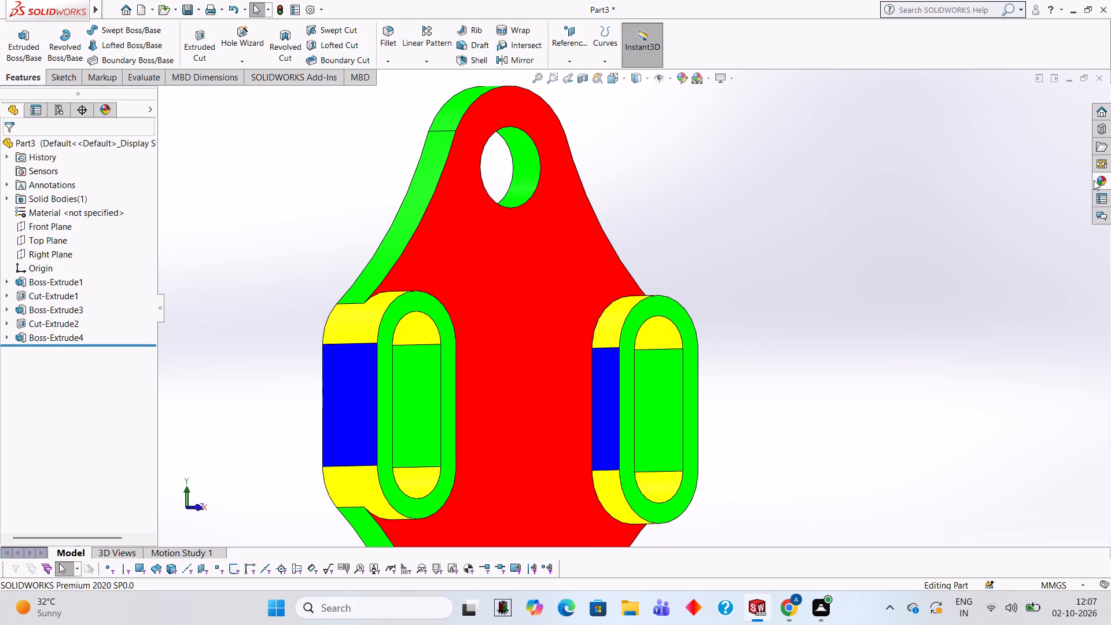
click(1094, 177)
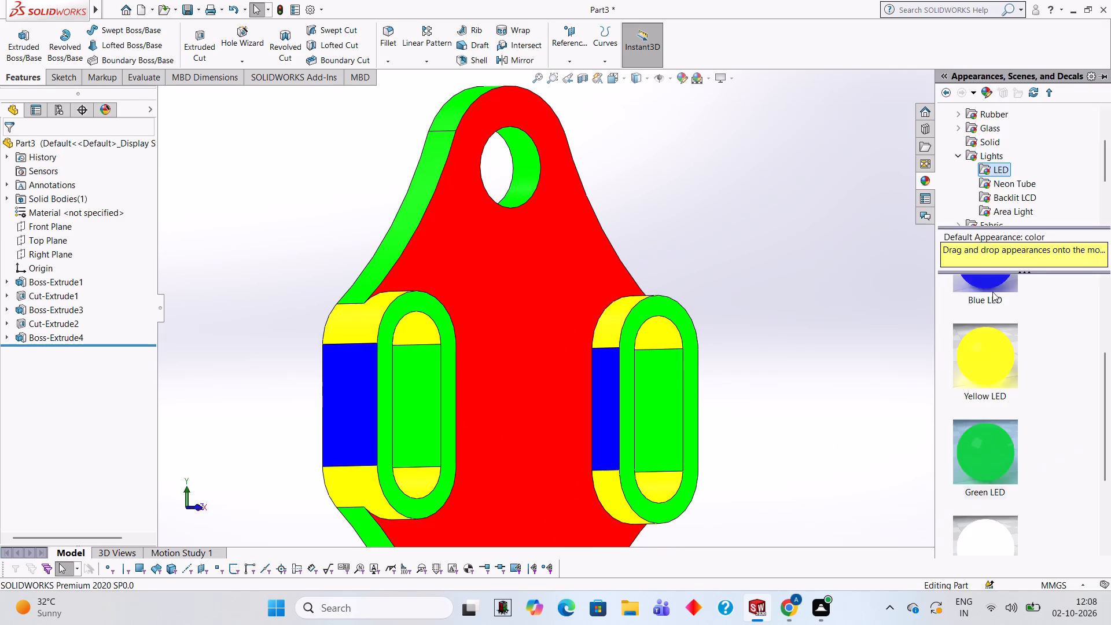
drag(991, 285, 662, 424)
click(662, 424)
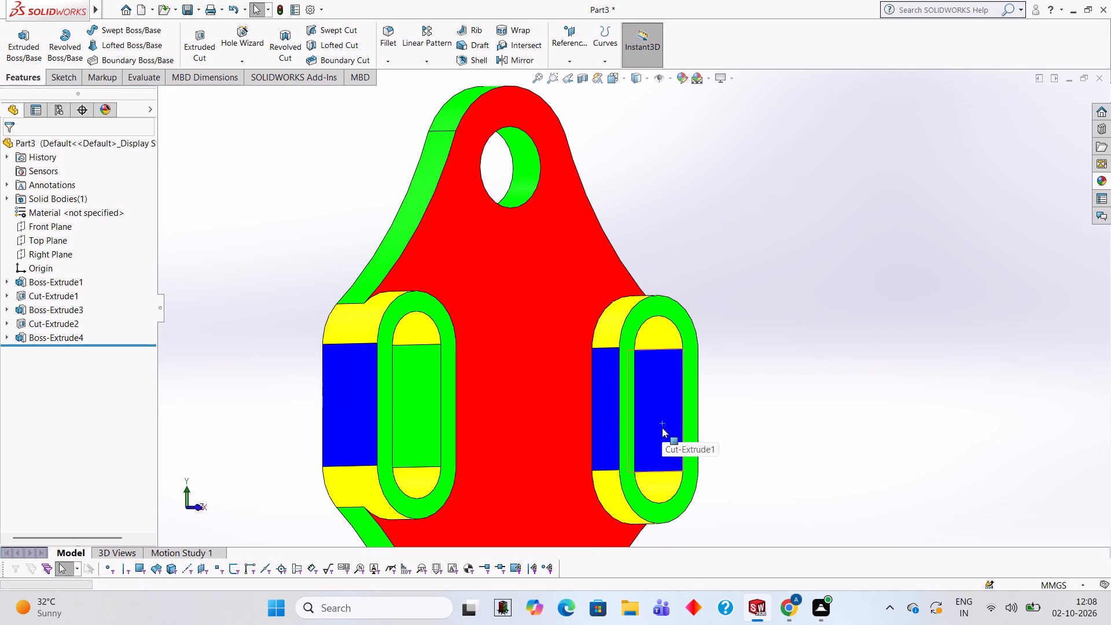
Apply the Blue LED appearance to only the right-hand flat inner wall of the left-hand slot.
middle_drag(908, 337, 911, 359)
scroll(584, 422, down, 1)
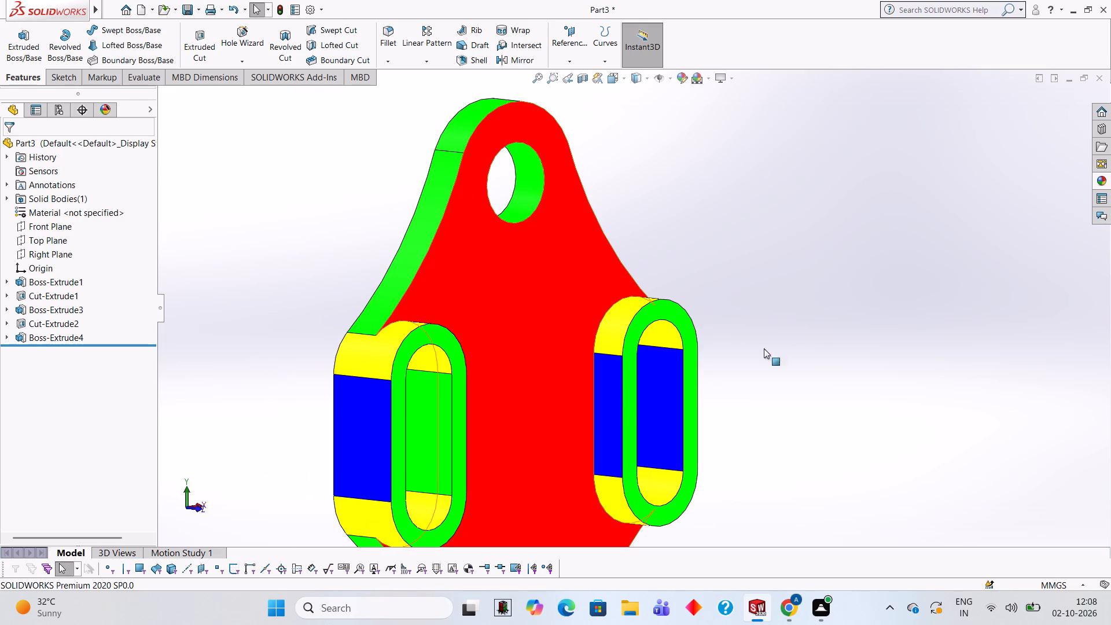
click(1098, 179)
drag(1001, 311, 1000, 311)
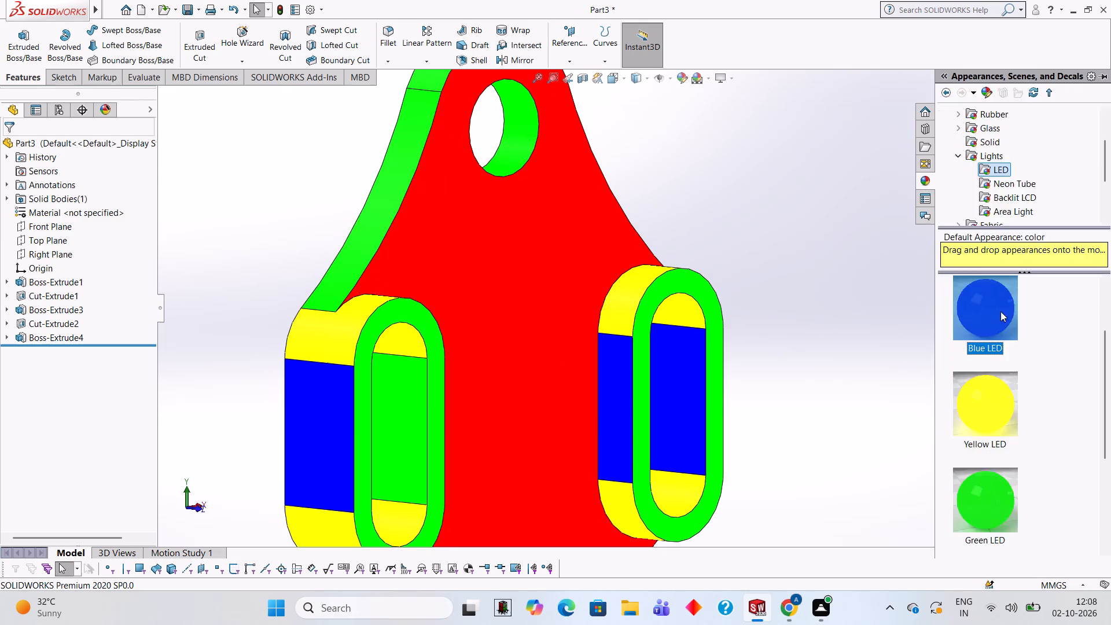
drag(1000, 311, 426, 442)
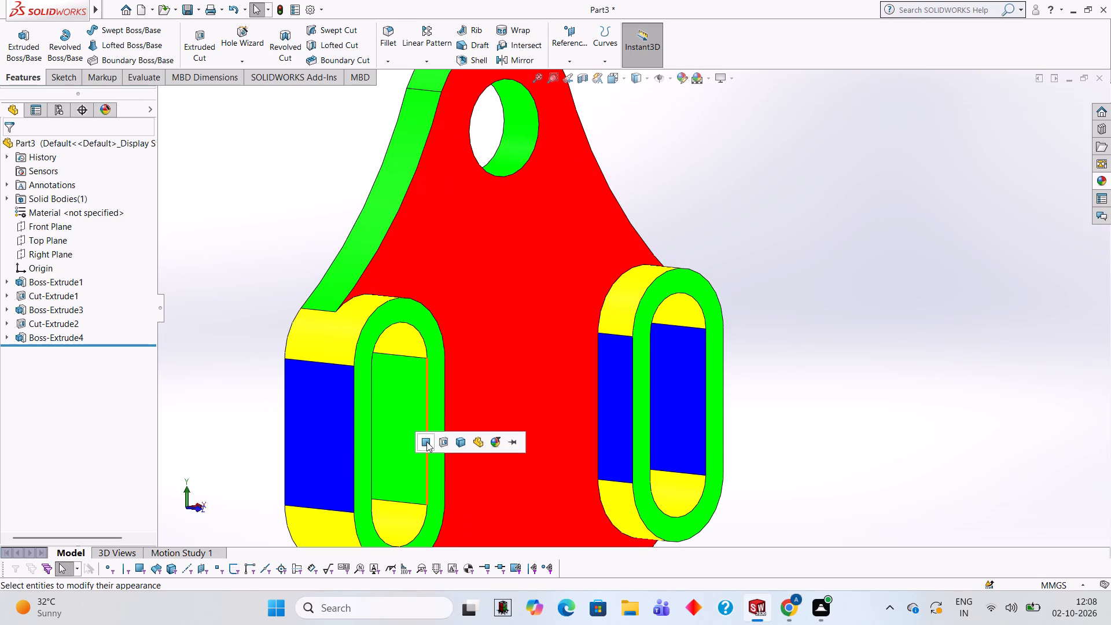
click(426, 442)
Apply the Blue LED appearance to only the inner cylindrical face of the plate's top hole.
scroll(904, 375, up, 3)
middle_drag(893, 366, 860, 366)
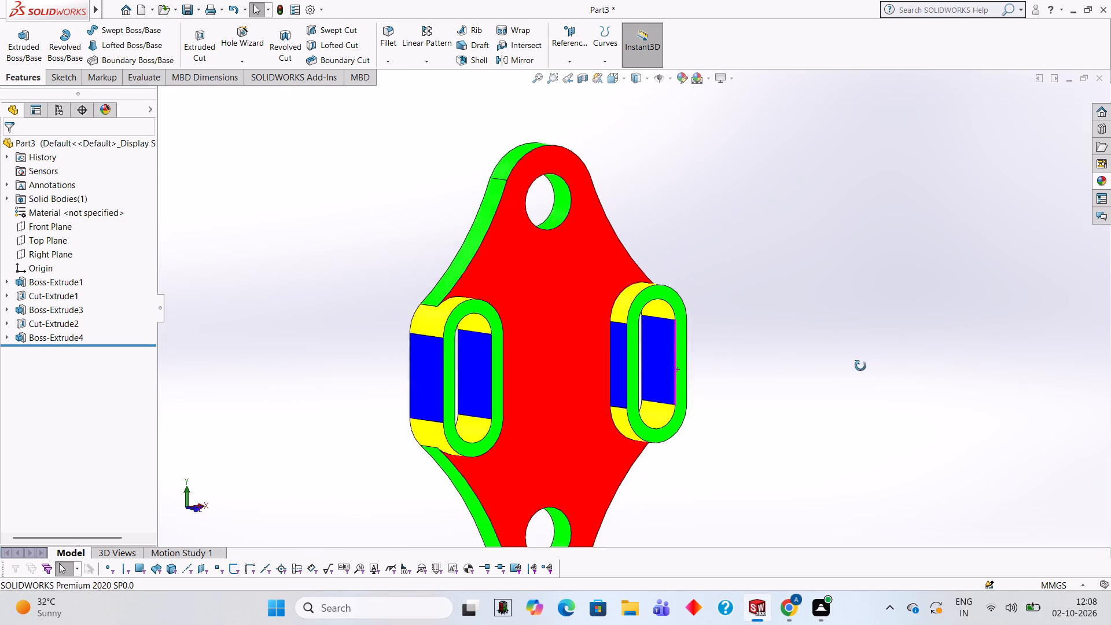
middle_drag(860, 366, 807, 363)
scroll(807, 364, up, 1)
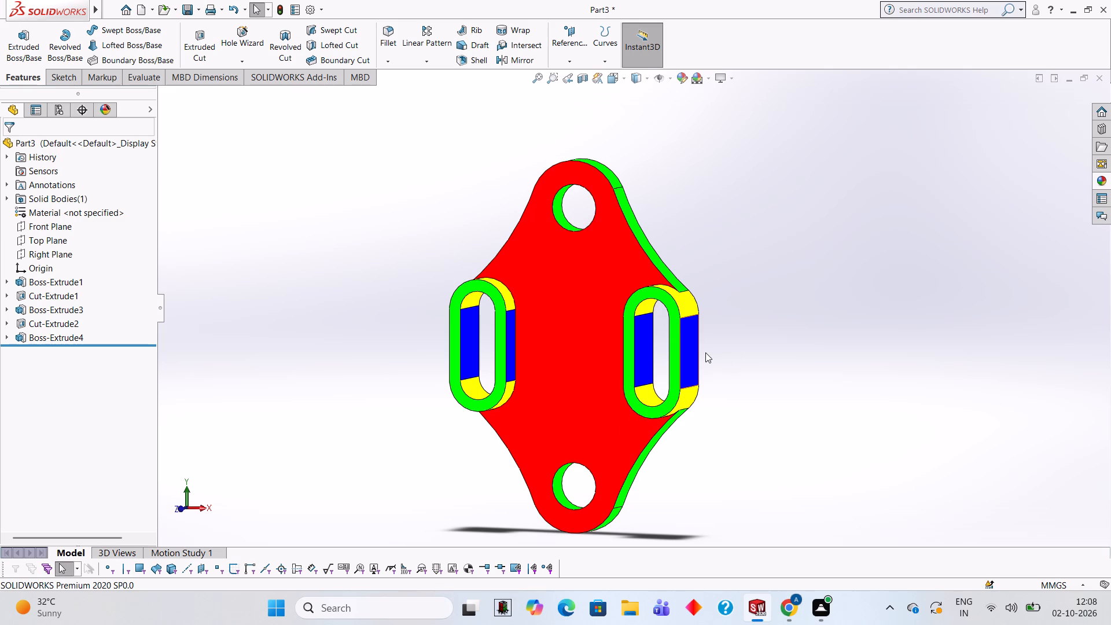
scroll(653, 332, down, 1)
scroll(616, 445, up, 1)
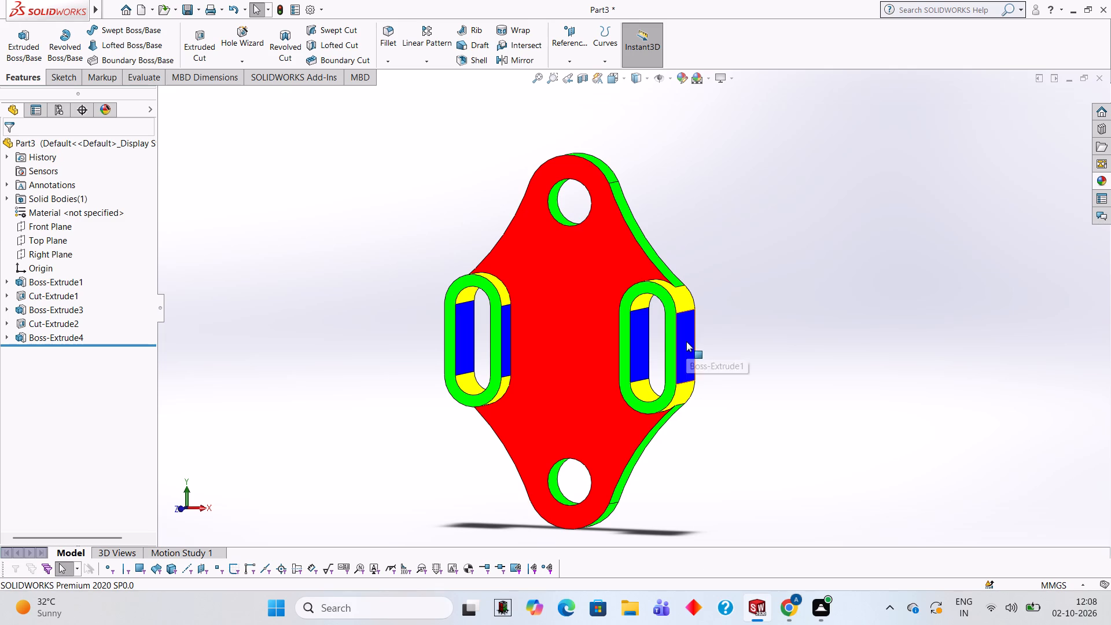
click(1103, 183)
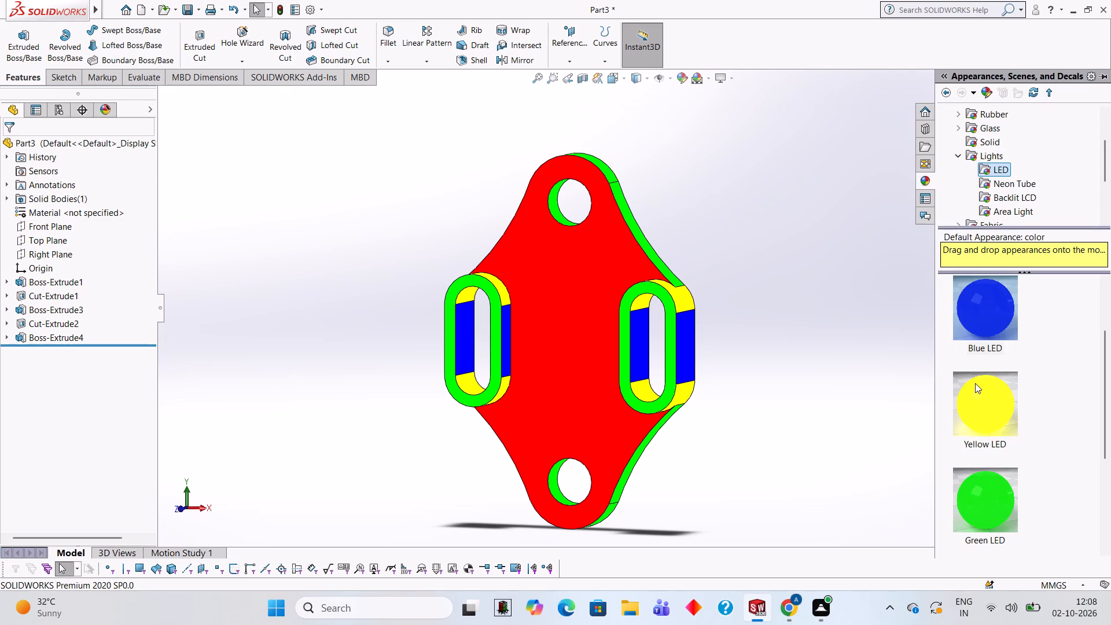
scroll(975, 382, down, 4)
scroll(975, 380, up, 5)
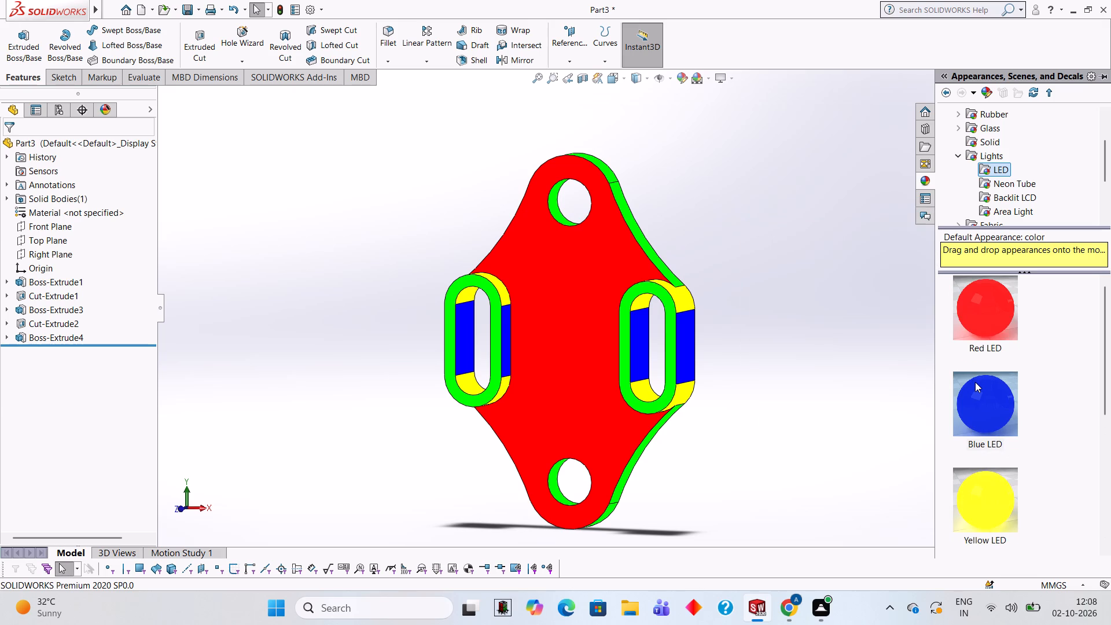
drag(975, 380, 633, 270)
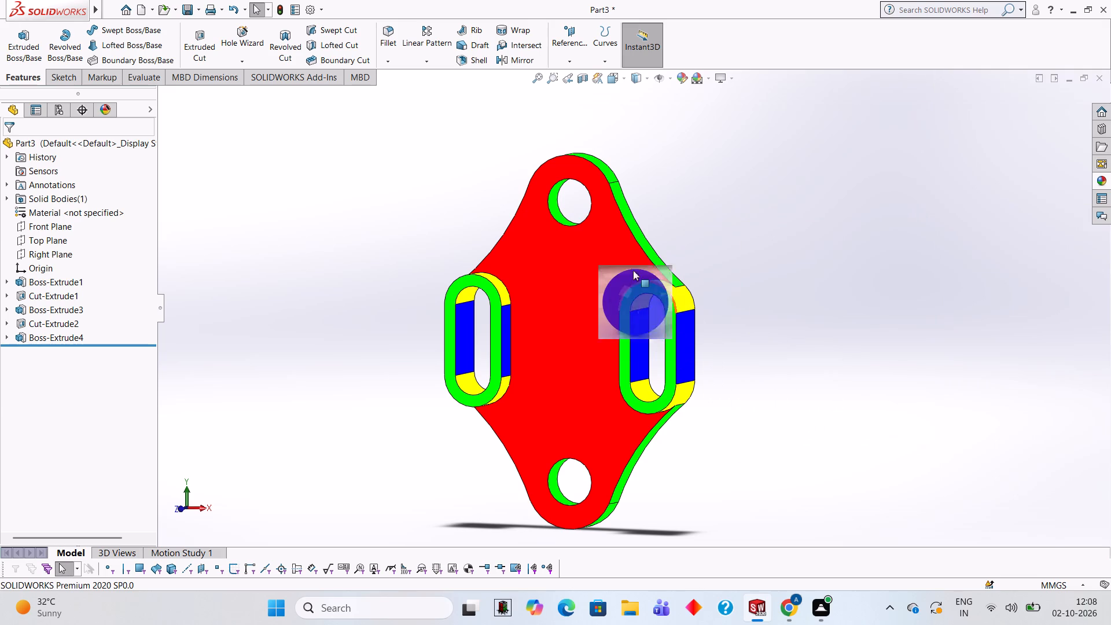
drag(633, 270, 557, 187)
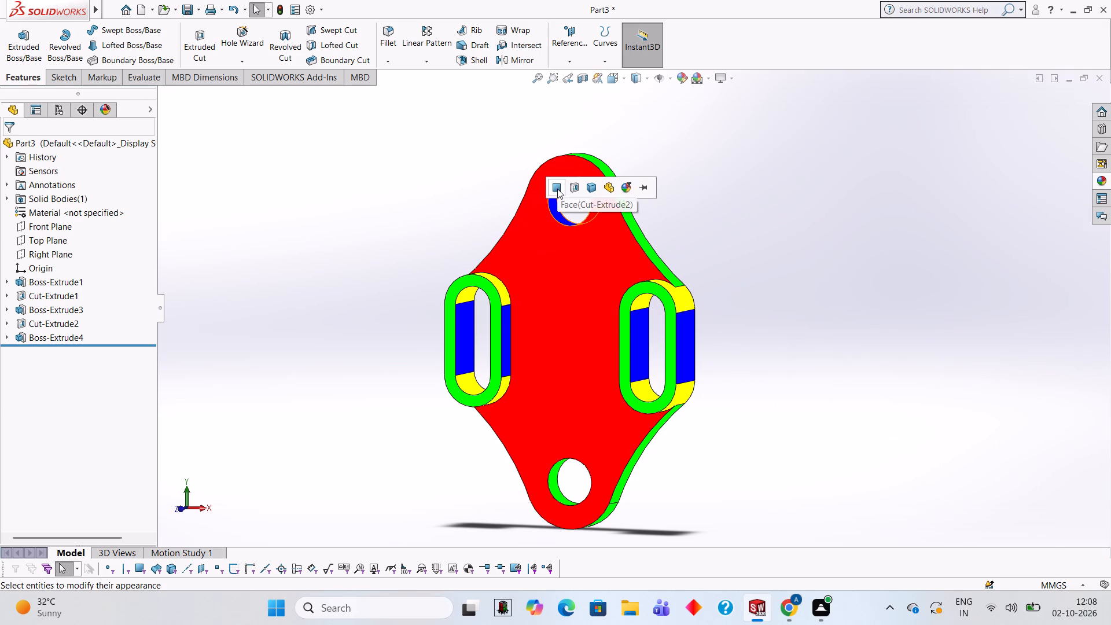
click(557, 189)
Apply the Blue LED appearance to only the inner cylindrical face of the plate's bottom hole.
middle_drag(708, 437, 834, 440)
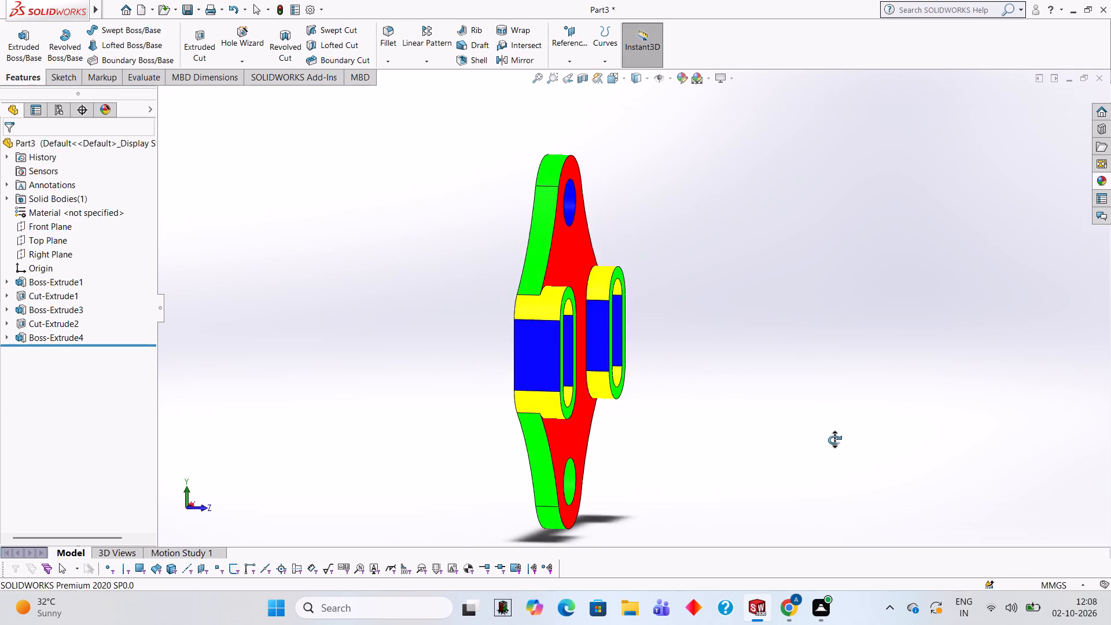
middle_drag(834, 440, 686, 504)
scroll(605, 488, down, 3)
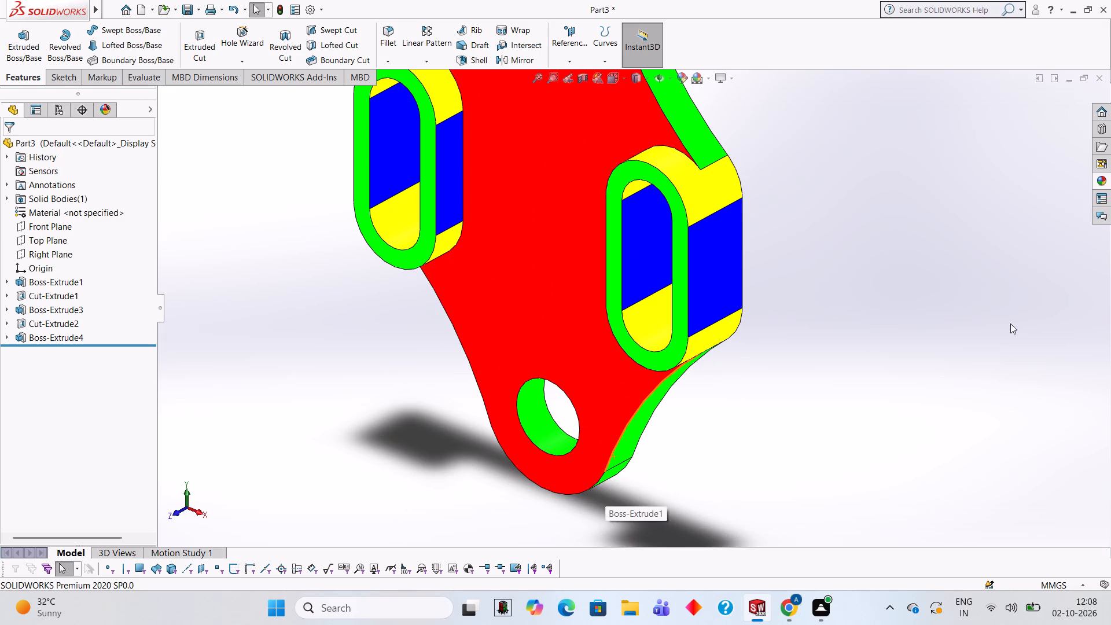
click(1110, 181)
drag(985, 411, 899, 447)
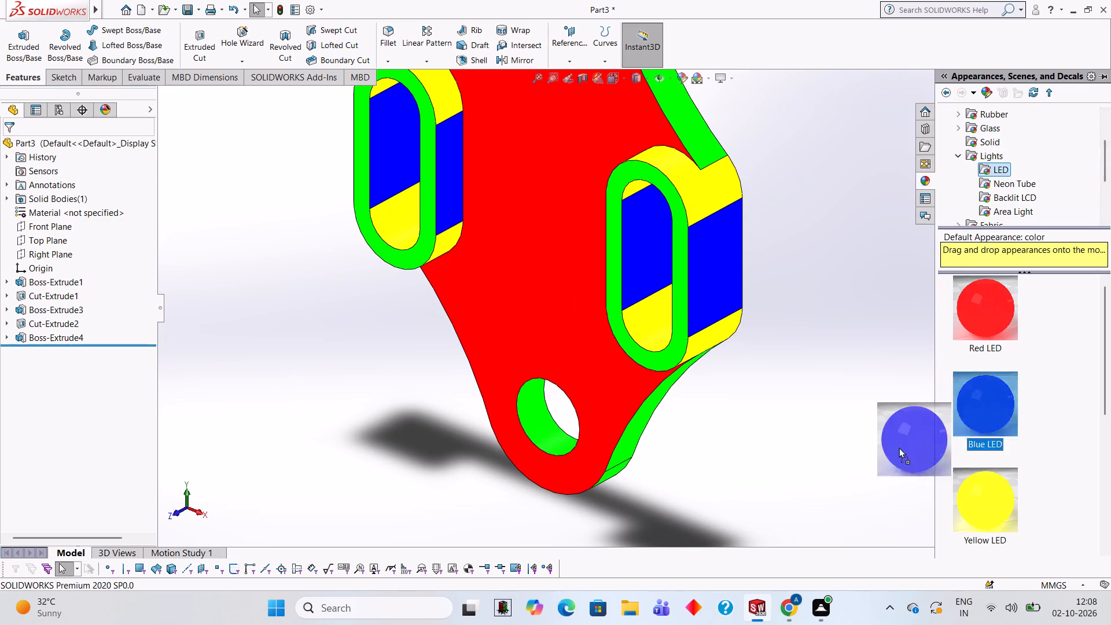
drag(899, 447, 547, 432)
click(547, 432)
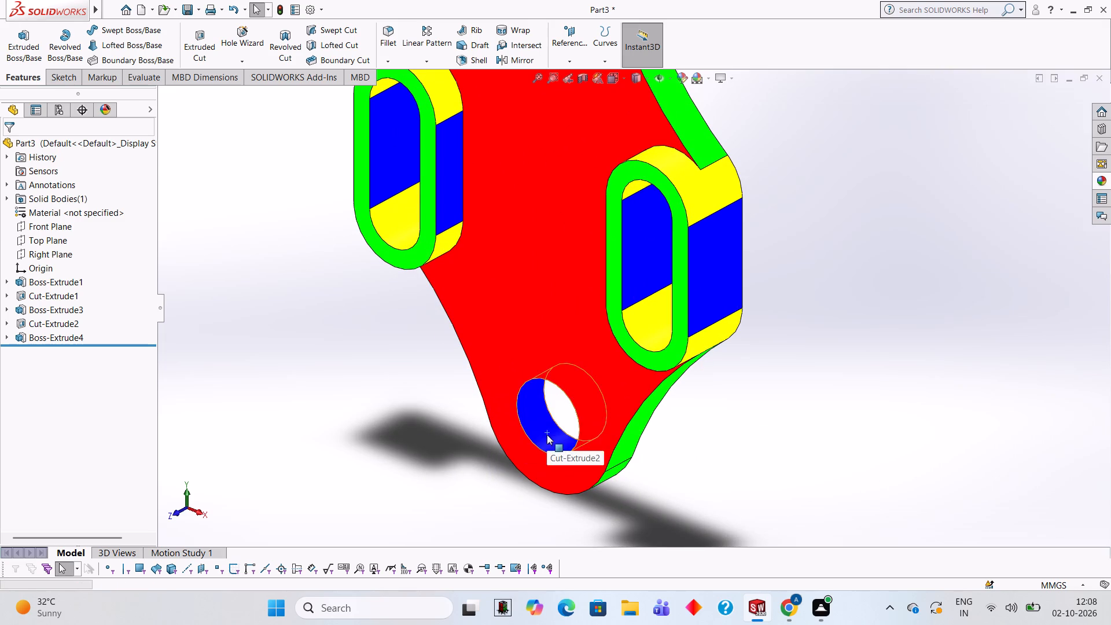
Examine the face colours of the plate, holes and slot bosses from the front and the back.
scroll(547, 434, up, 2)
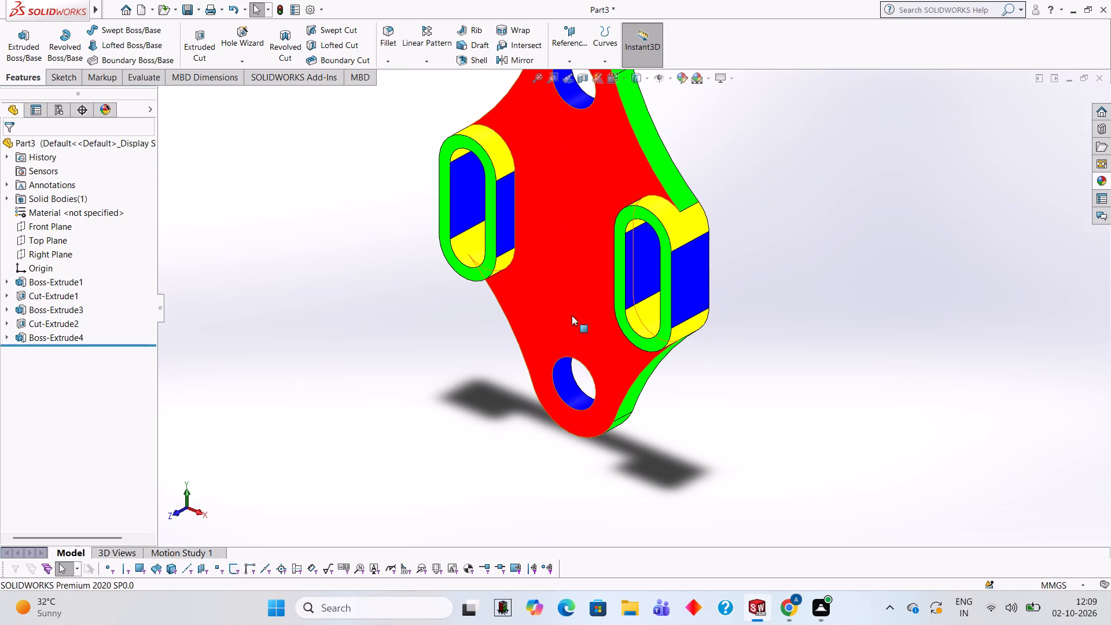
scroll(624, 239, down, 1)
scroll(624, 238, up, 4)
scroll(624, 238, down, 1)
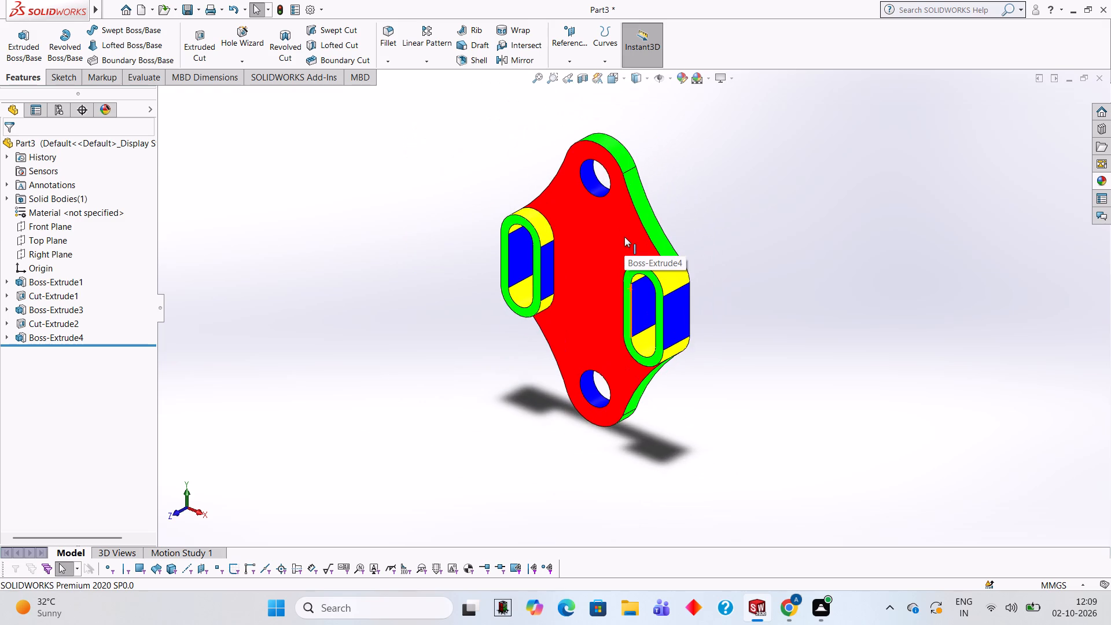
scroll(624, 237, down, 2)
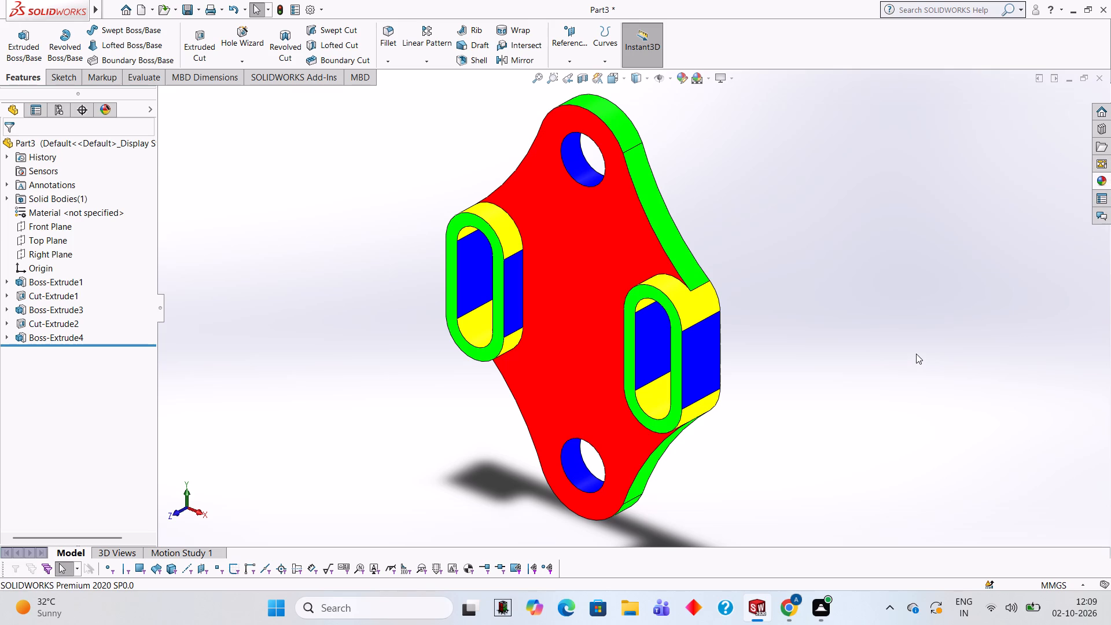
middle_drag(944, 362, 944, 339)
scroll(925, 340, up, 2)
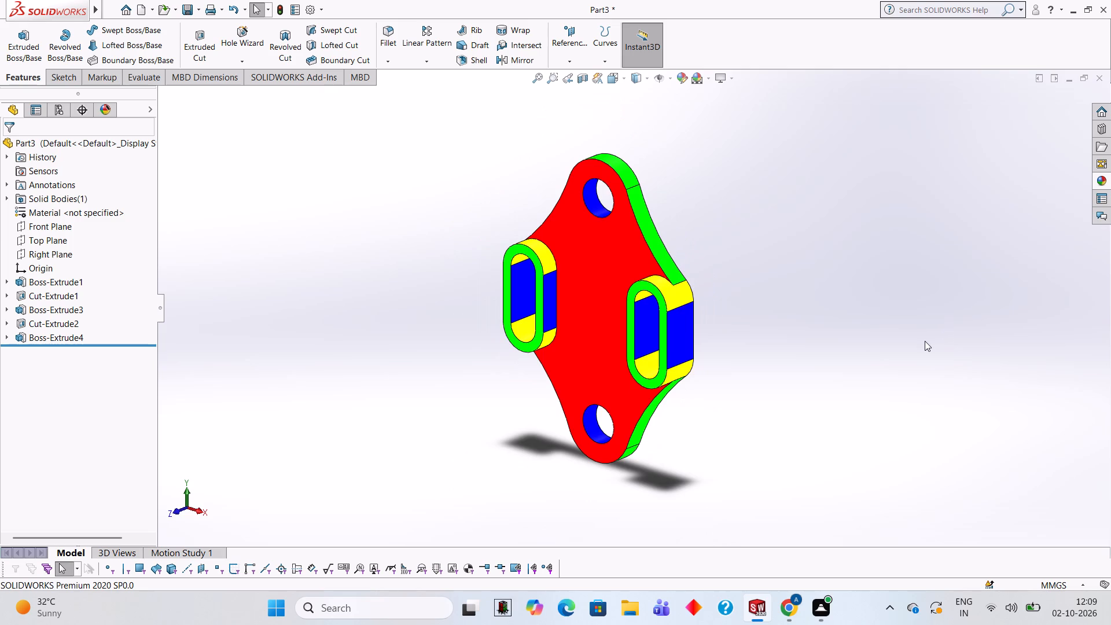
middle_drag(922, 341, 906, 331)
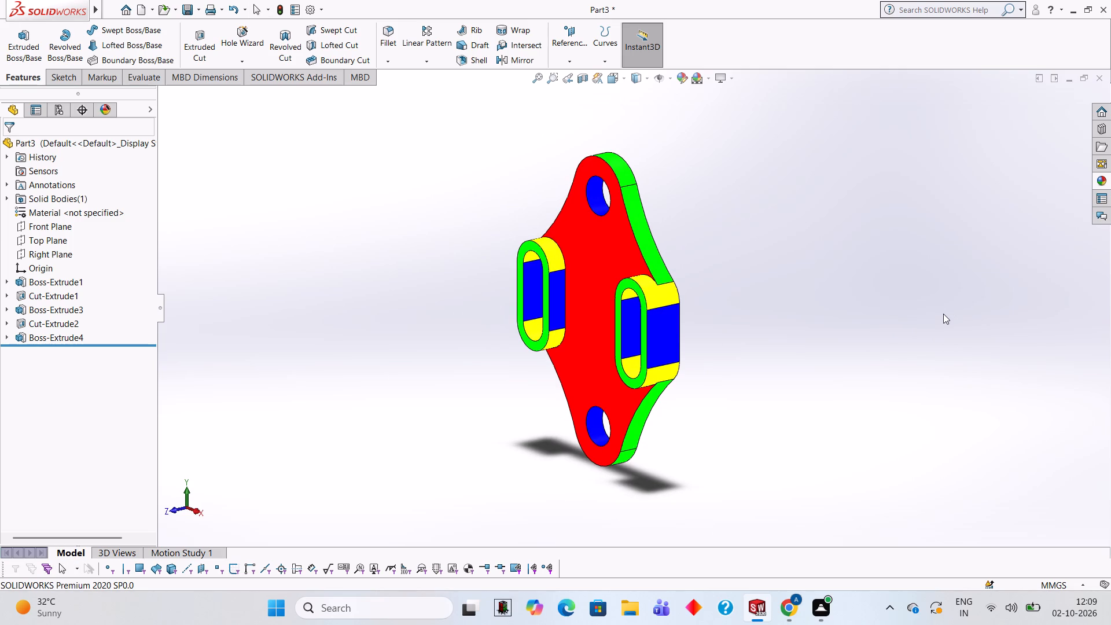
middle_drag(798, 297, 816, 306)
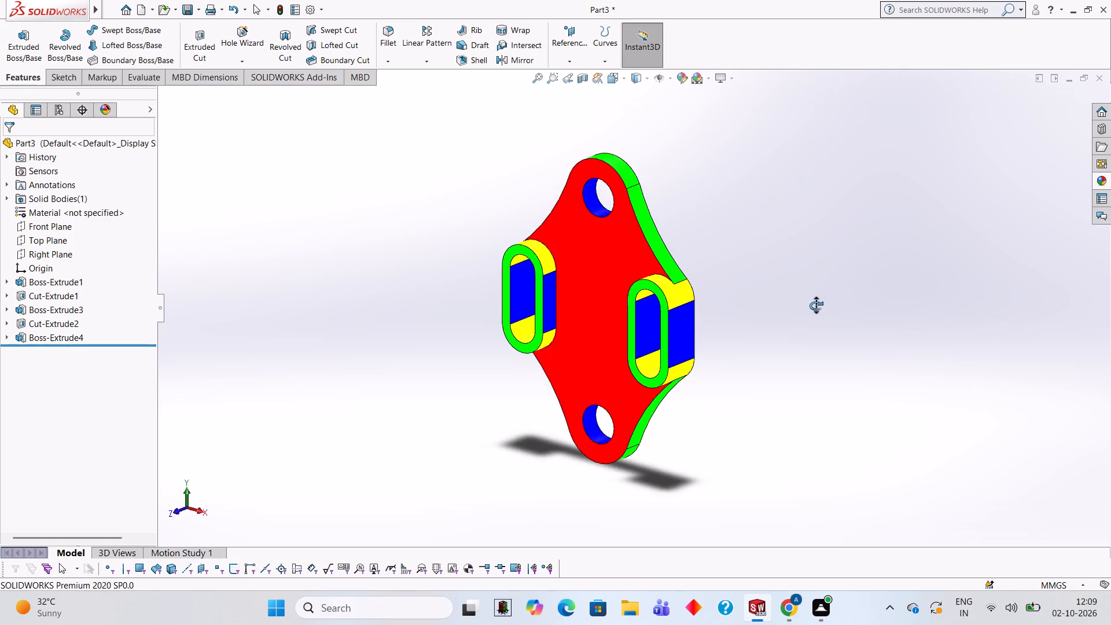
middle_drag(816, 306, 803, 269)
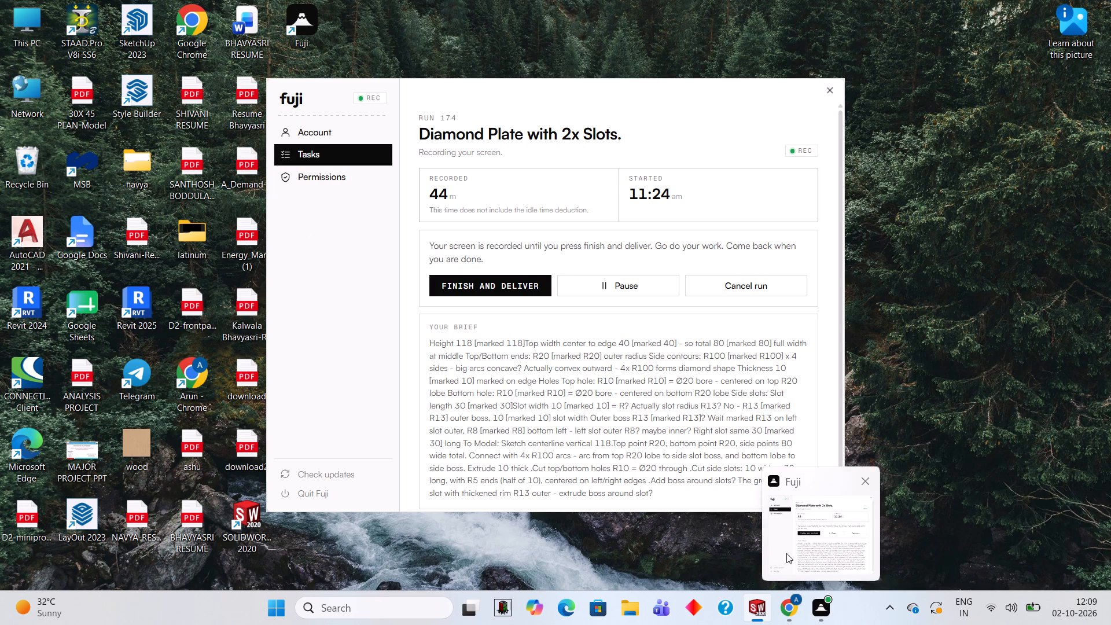
middle_drag(855, 307, 1084, 319)
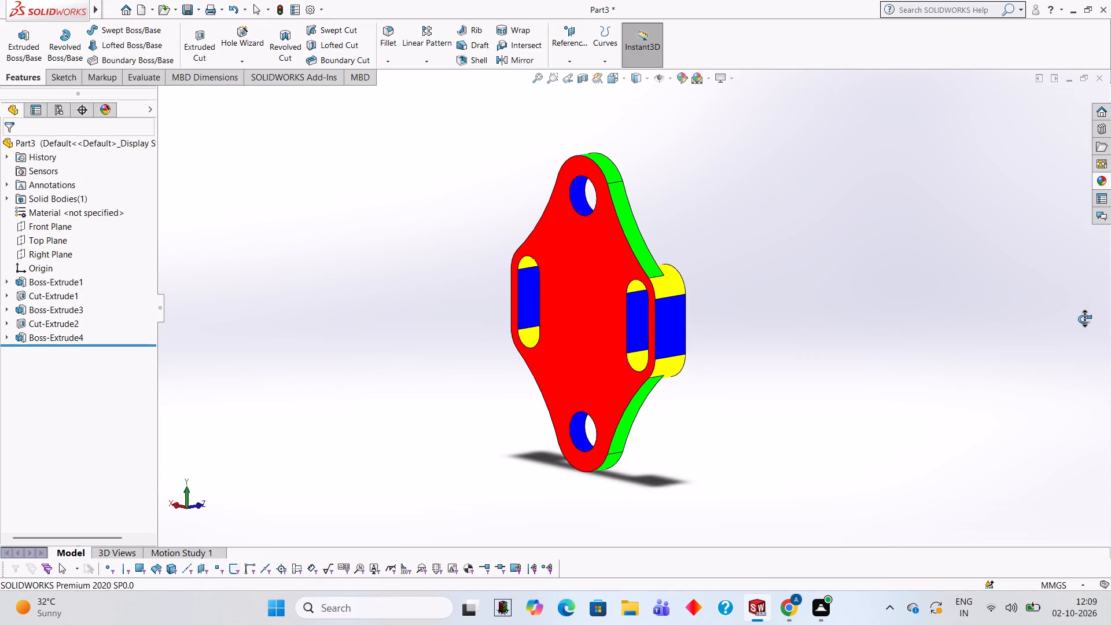
middle_drag(1084, 319, 855, 333)
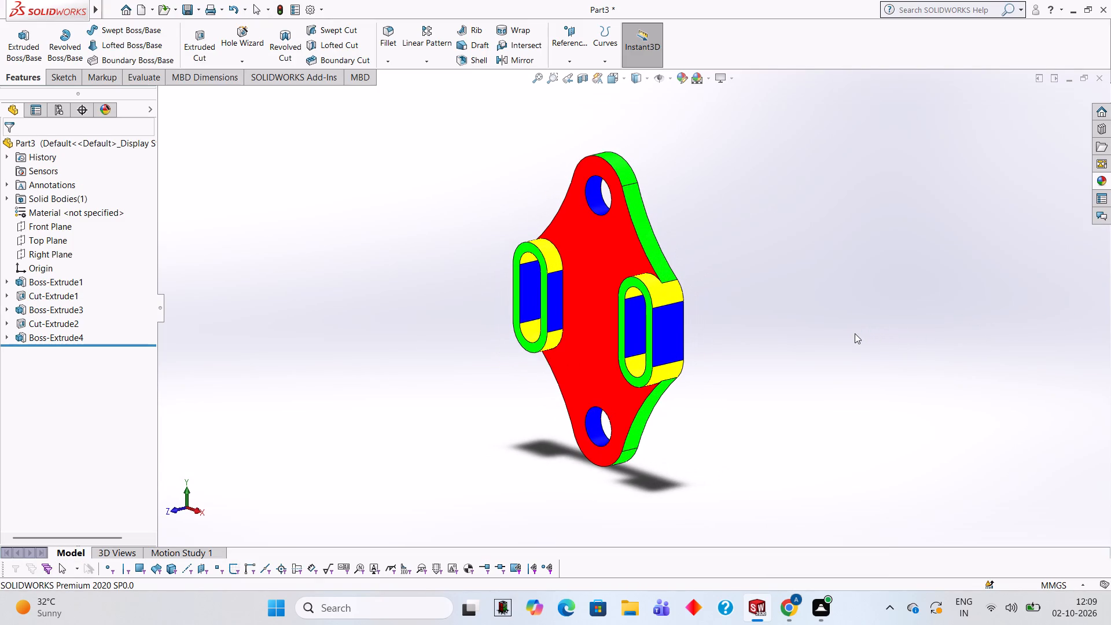
middle_drag(837, 334, 845, 335)
scroll(845, 336, down, 1)
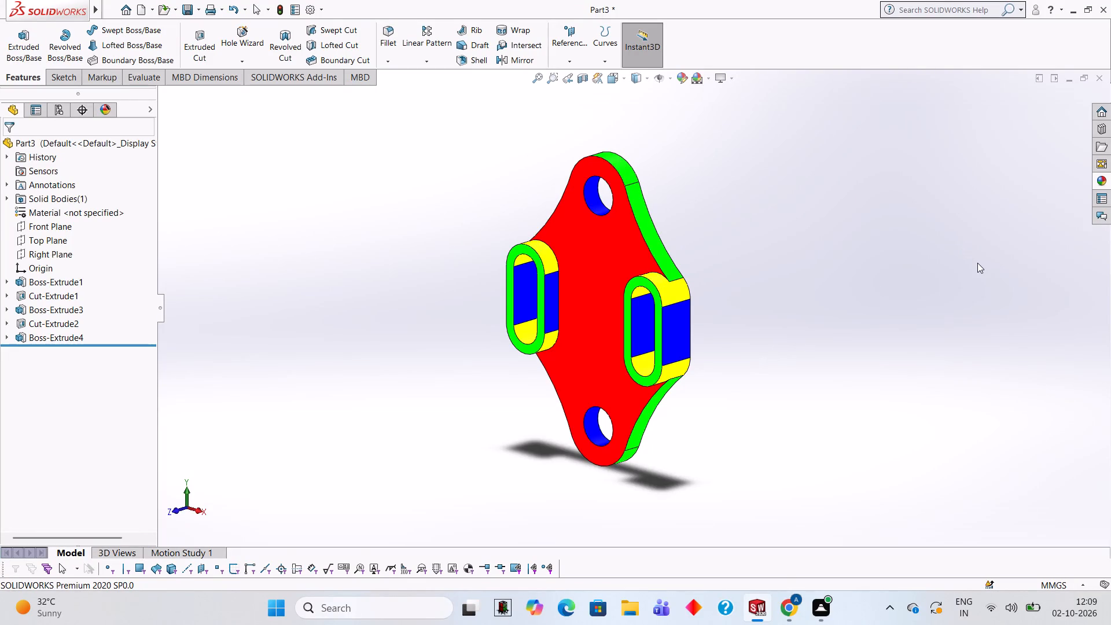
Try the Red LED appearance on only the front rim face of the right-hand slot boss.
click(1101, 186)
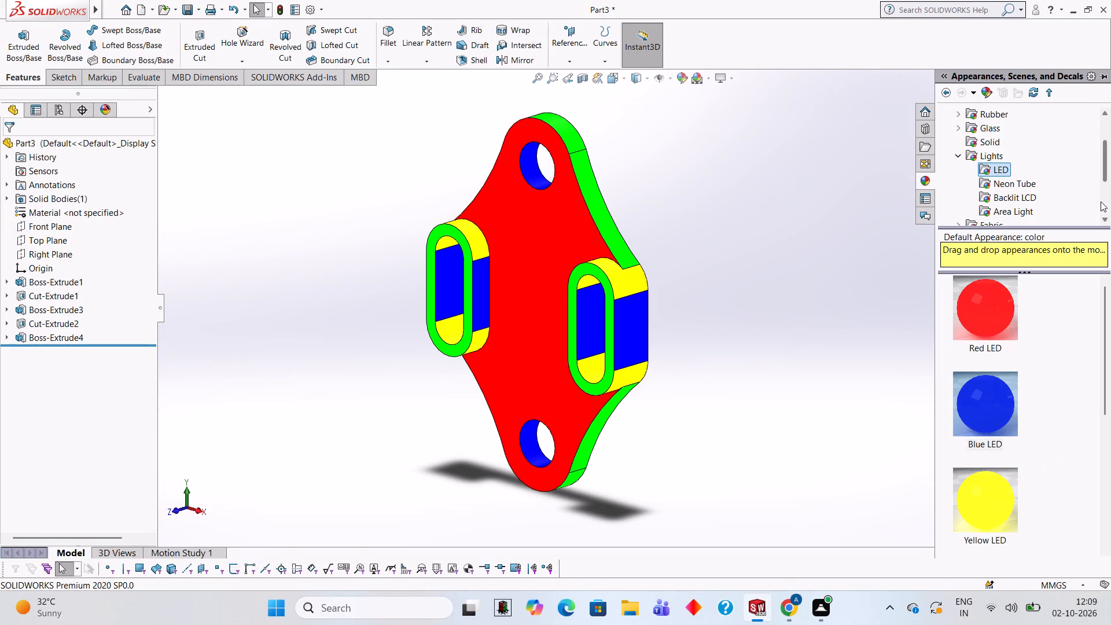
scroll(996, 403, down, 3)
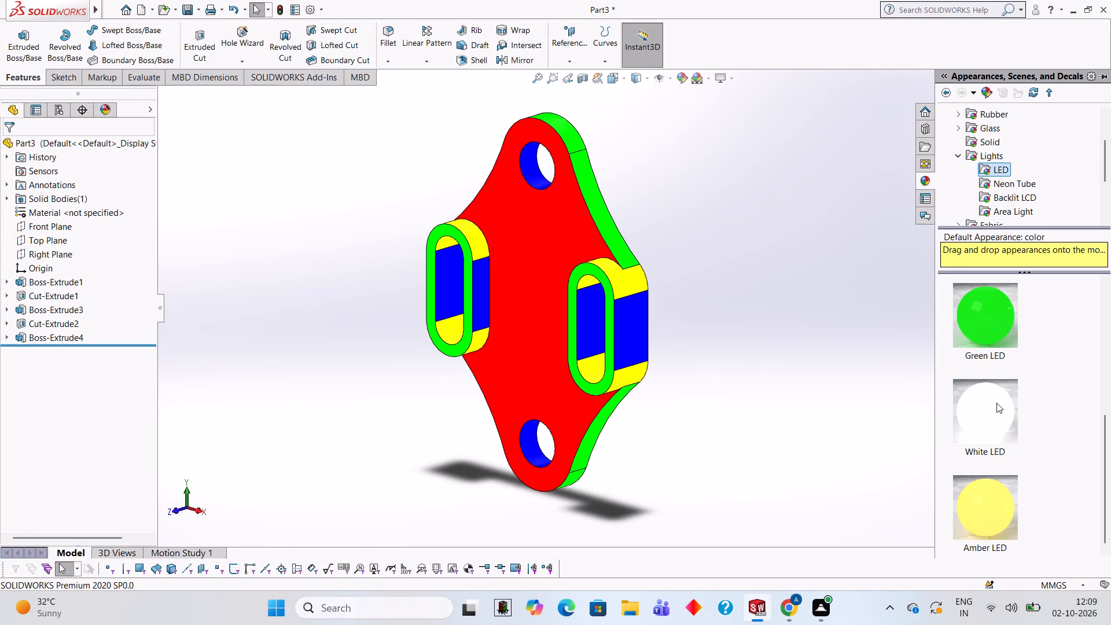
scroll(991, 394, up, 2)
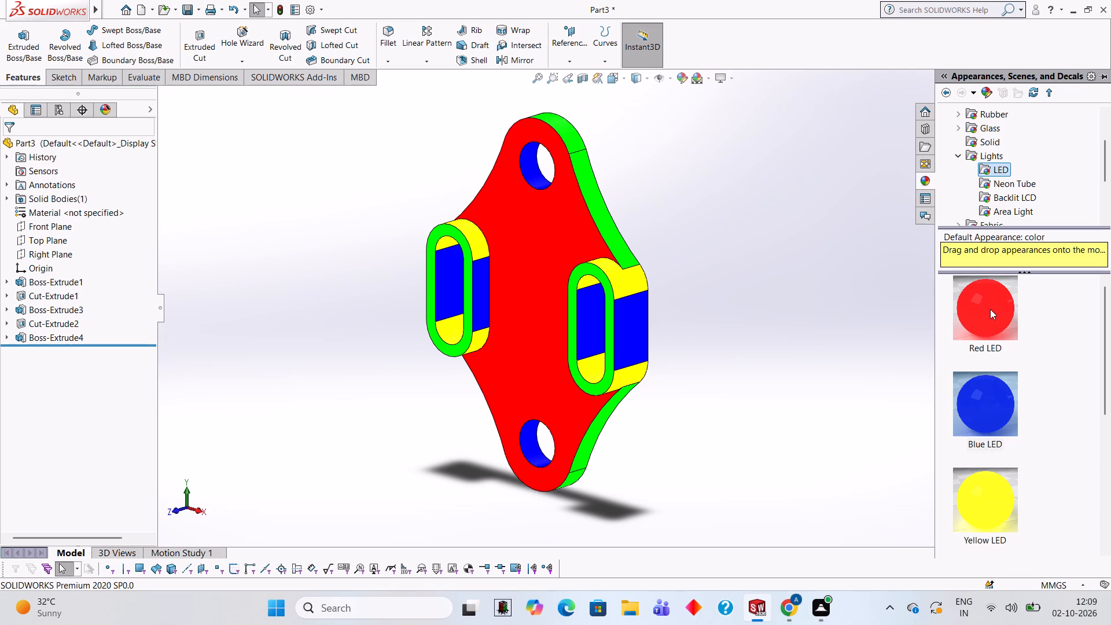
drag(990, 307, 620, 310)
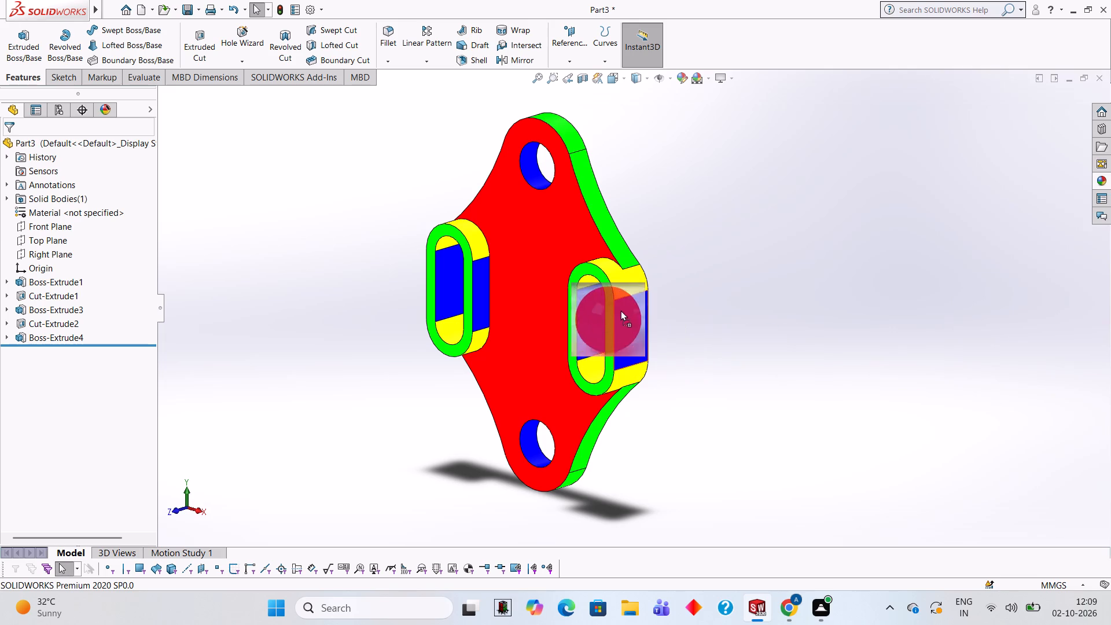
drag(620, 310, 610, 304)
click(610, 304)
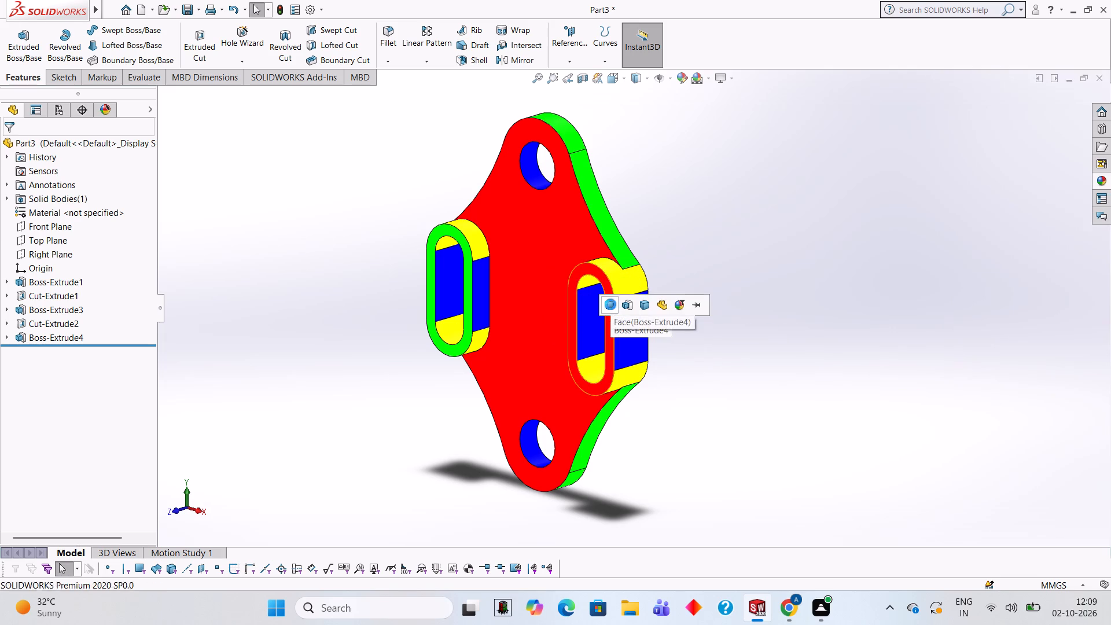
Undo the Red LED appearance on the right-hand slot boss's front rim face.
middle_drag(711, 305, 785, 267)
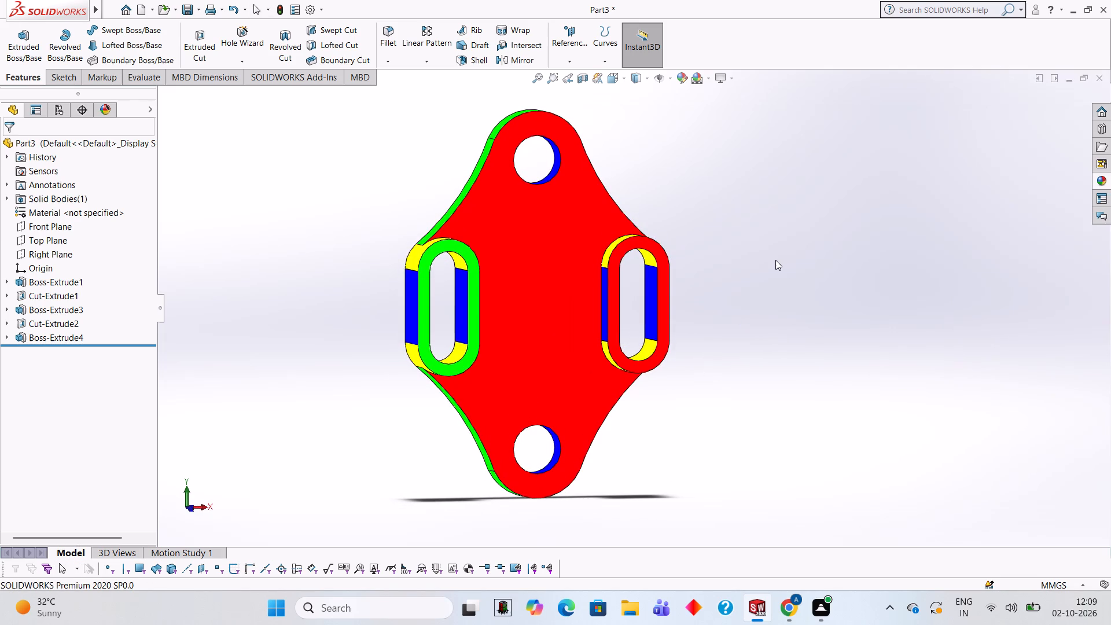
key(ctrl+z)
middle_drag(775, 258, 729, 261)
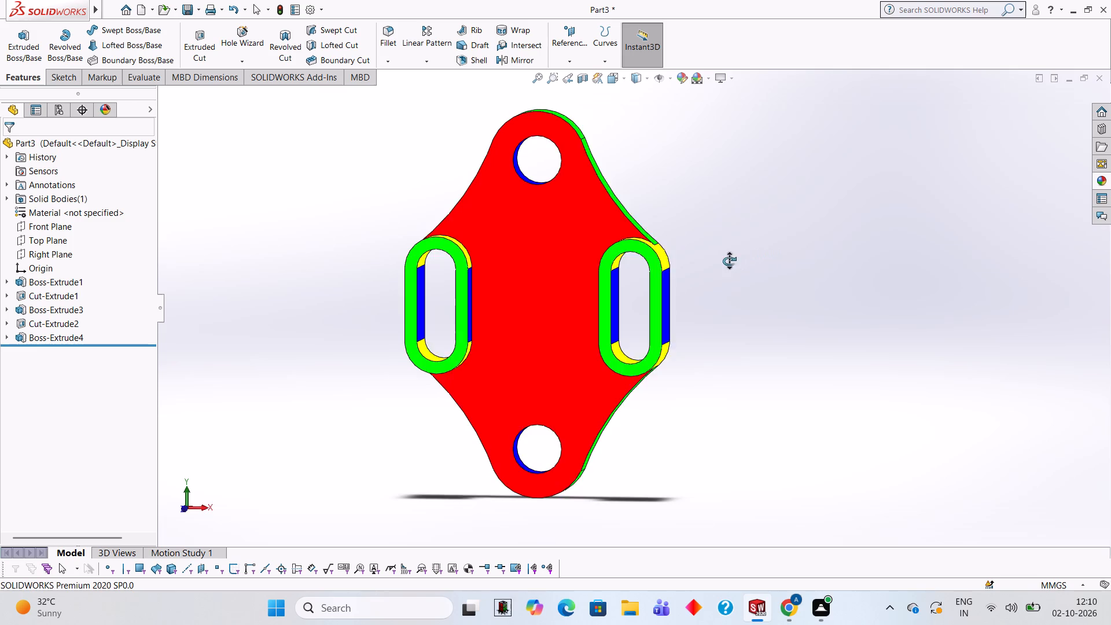
Save the part as a SOLIDWORKS Part file named DIMOND in the Documents folder, with the plate turned to an angled front view.
middle_drag(729, 261, 691, 266)
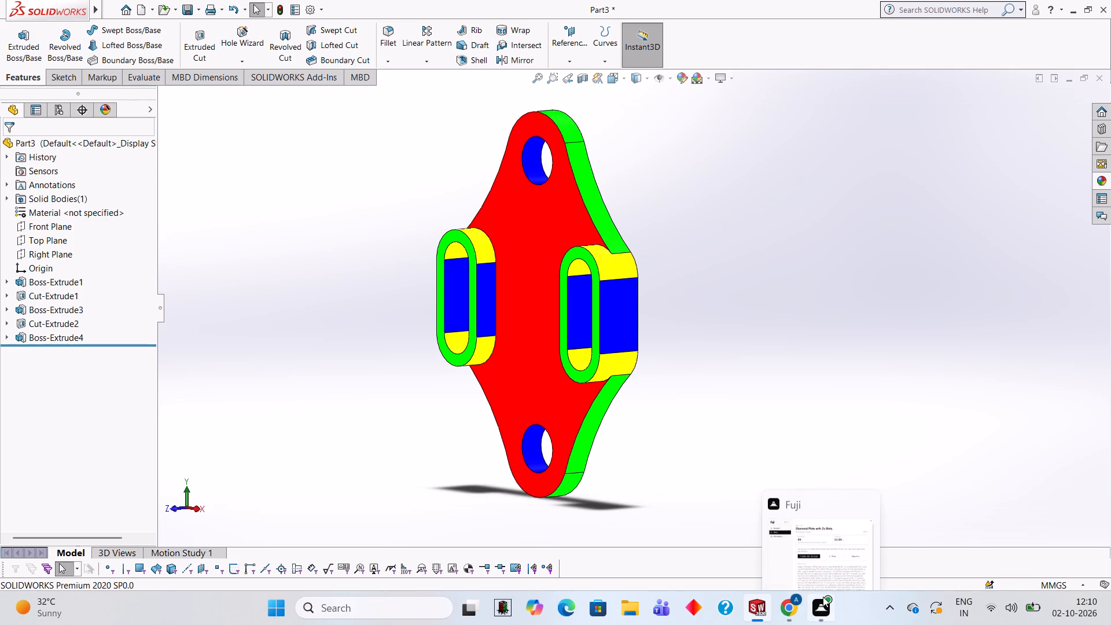
middle_drag(789, 268, 799, 273)
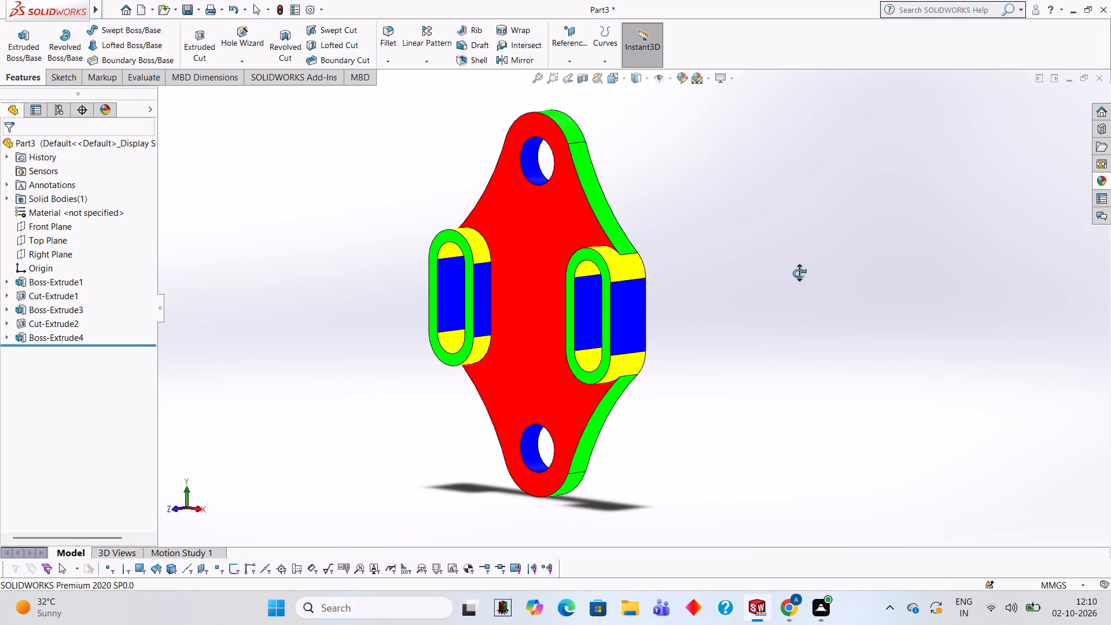
middle_drag(799, 273, 802, 276)
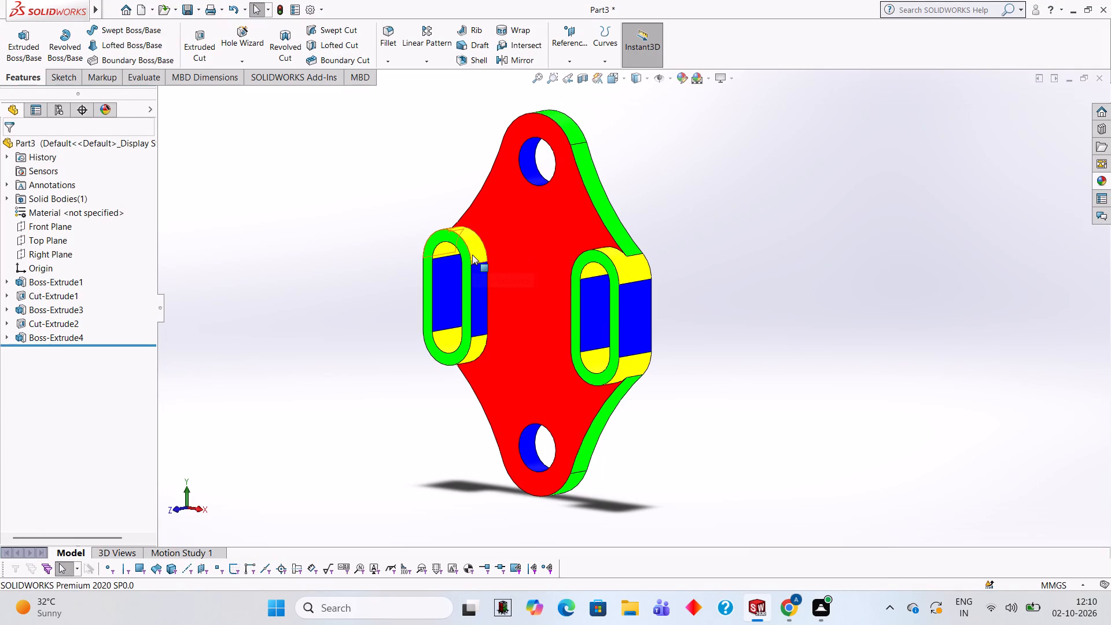
key(ctrl+s)
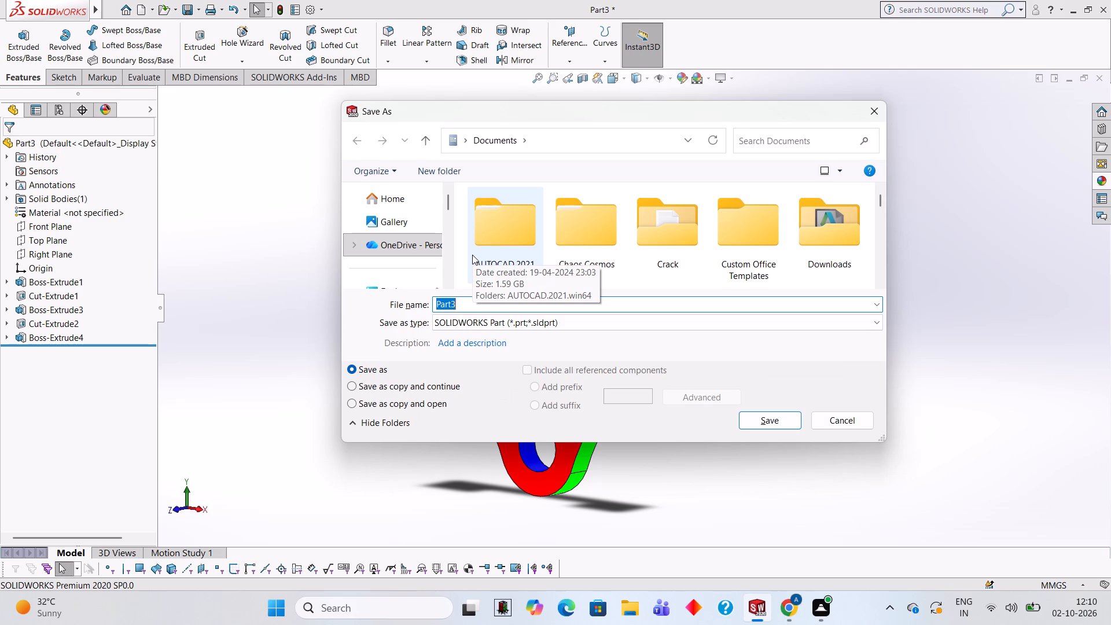
key(d)
text(IMO)
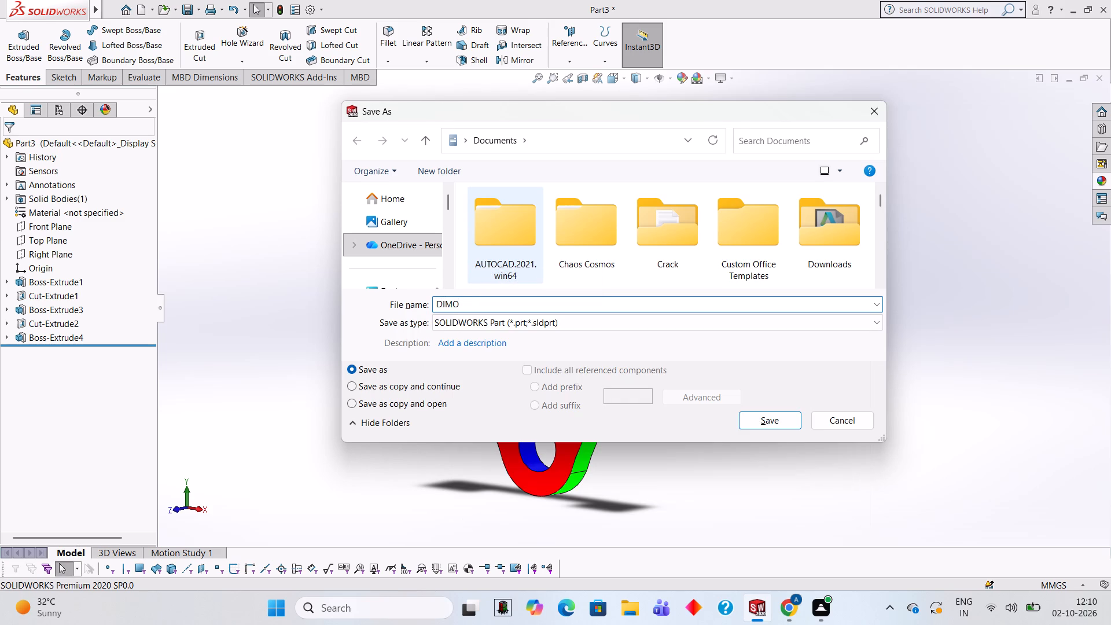
text(ND)
key(space)
key(Return)
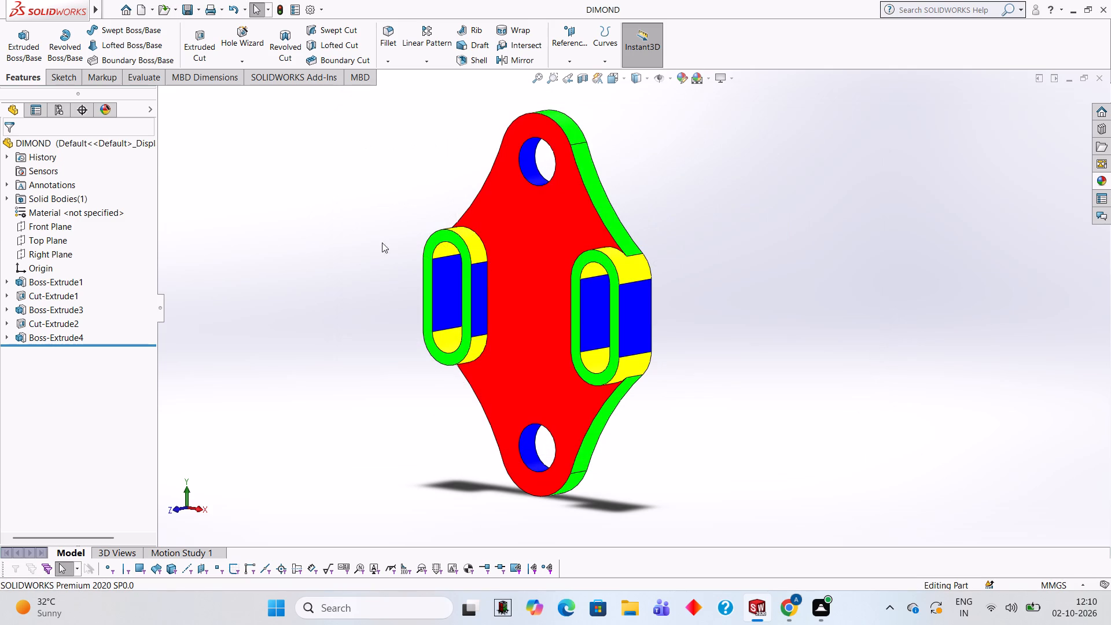
Save the DIMOND part additionally in Adobe Portable Document Format (*.pdf) under the same name in the Documents folder.
click(196, 13)
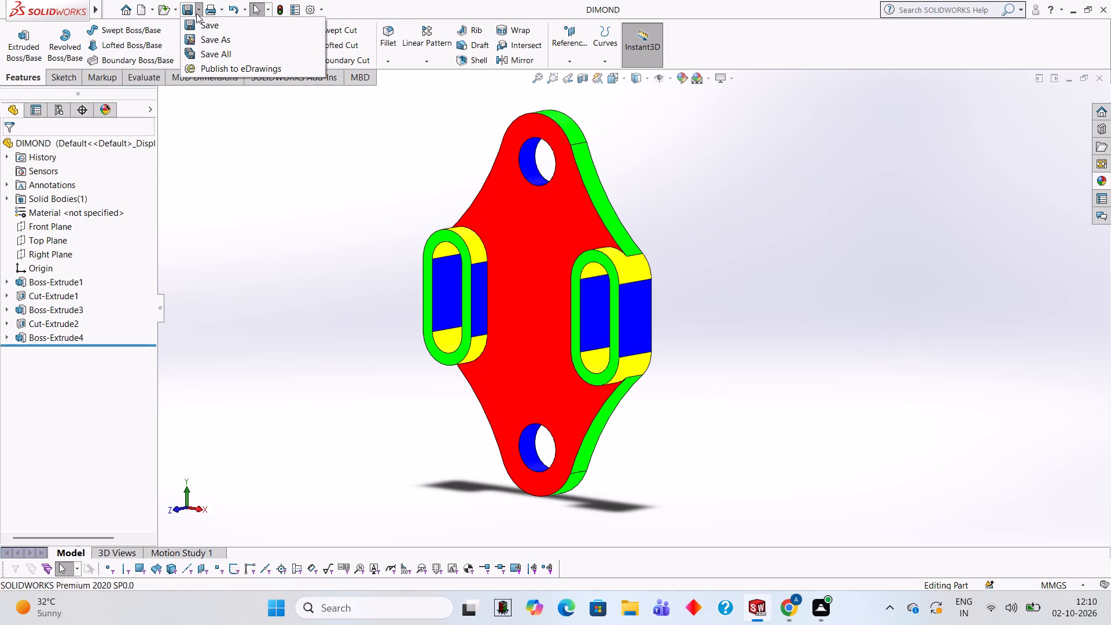
click(228, 46)
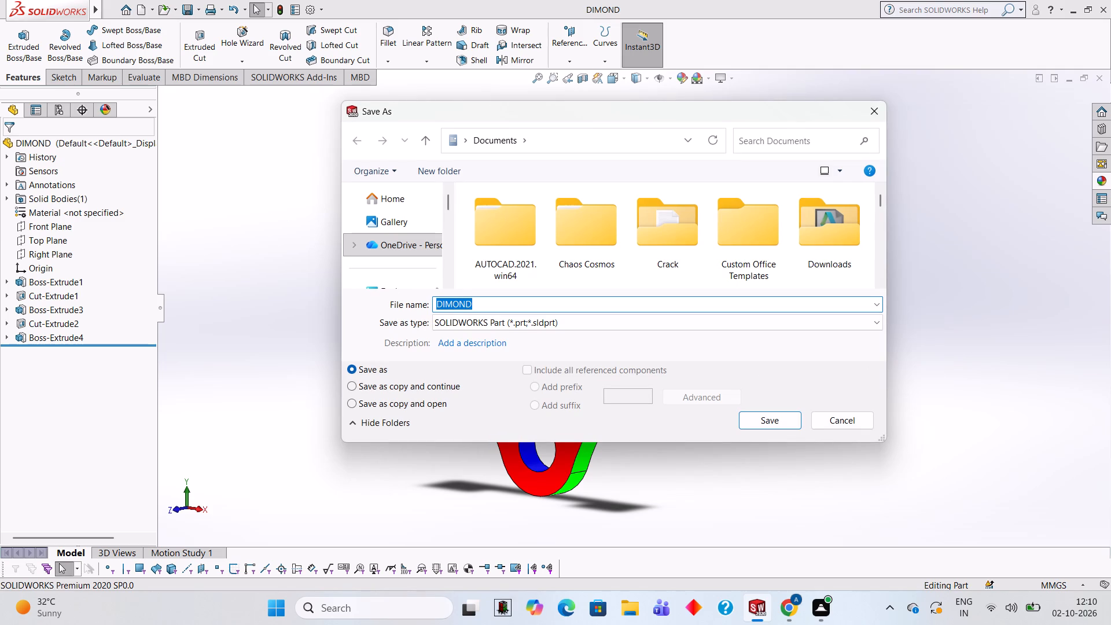
click(598, 314)
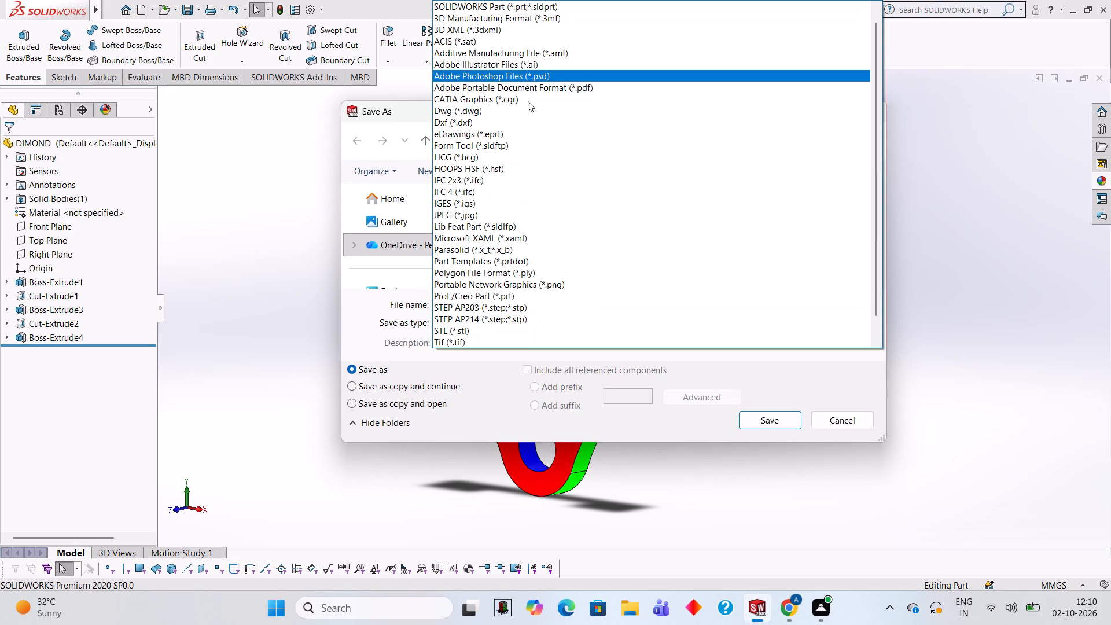
click(526, 91)
click(789, 437)
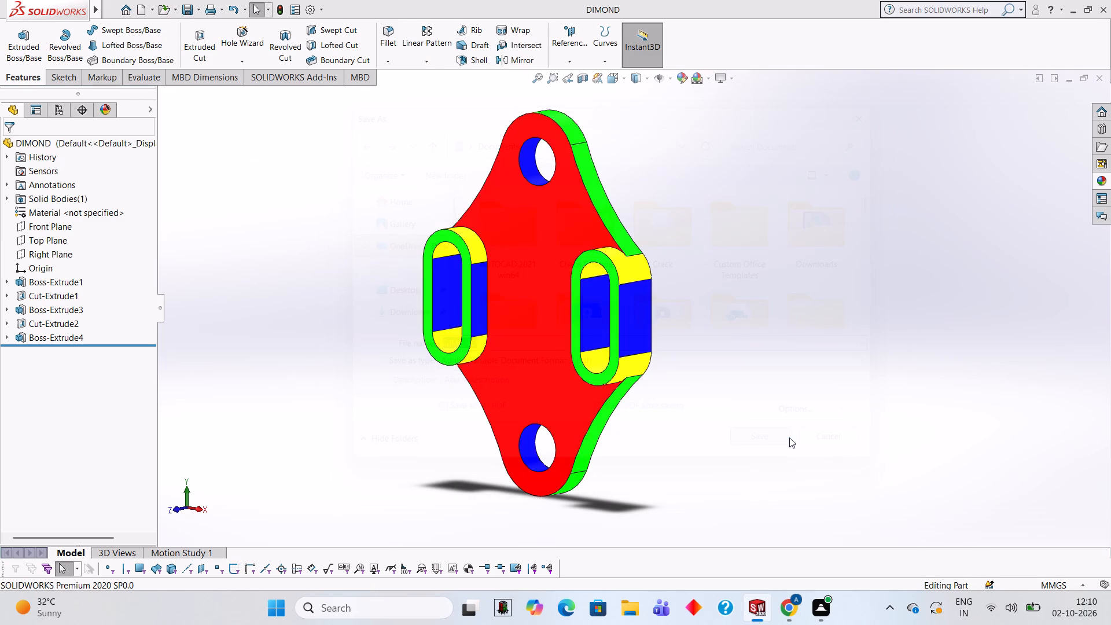